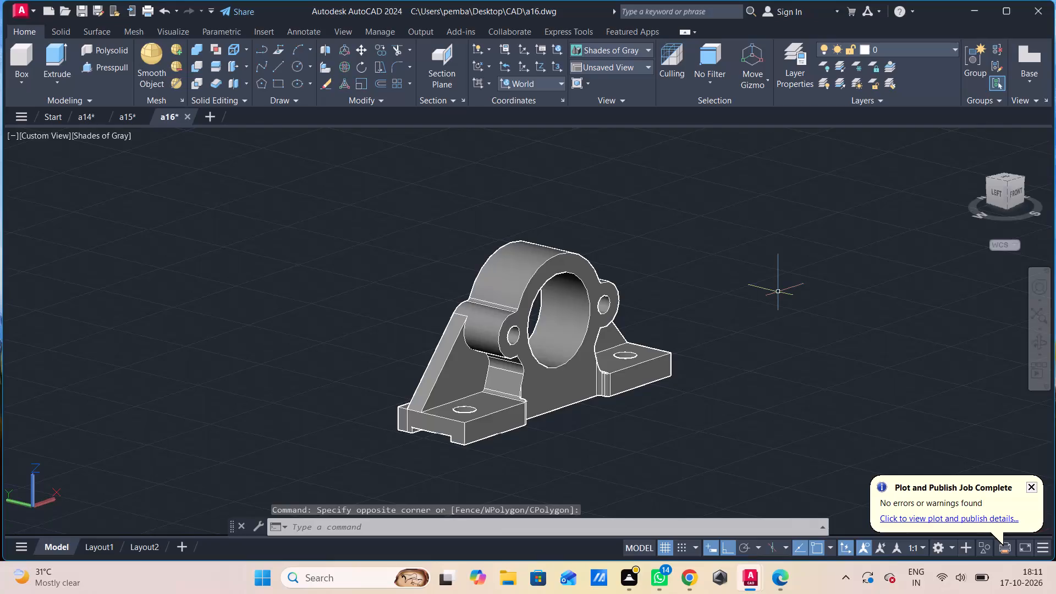
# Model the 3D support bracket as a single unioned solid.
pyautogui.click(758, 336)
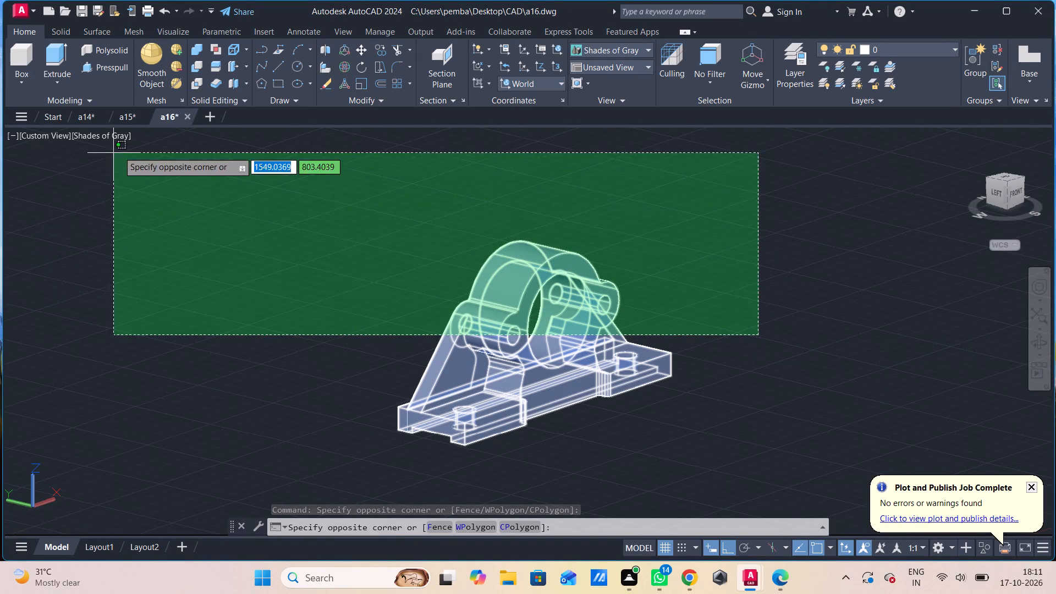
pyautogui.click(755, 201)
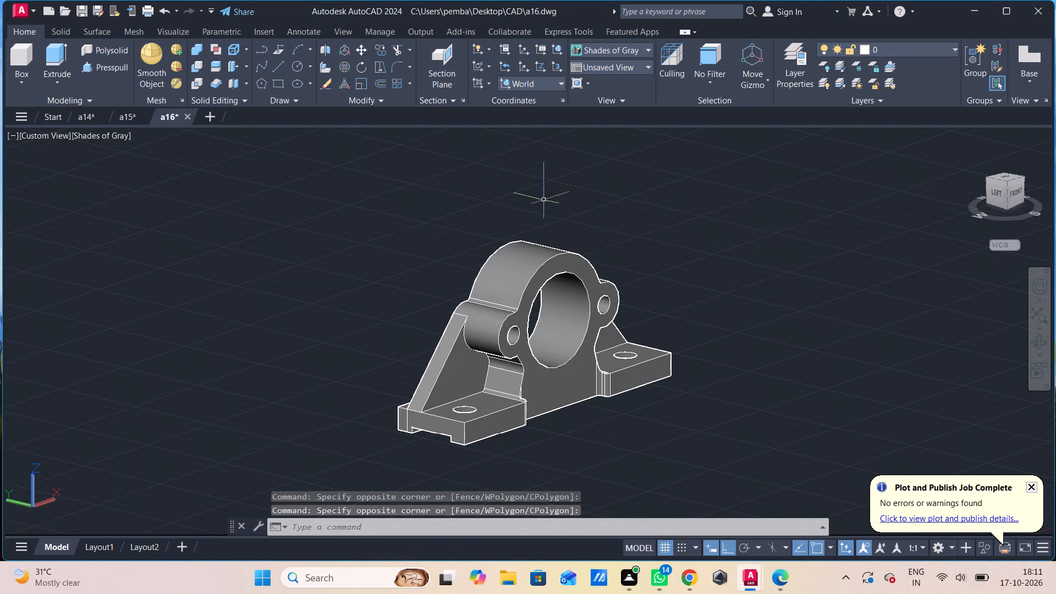
# Create a new blank drawing alongside the open a14, a15 and a16 drawings.
pyautogui.click(199, 118)
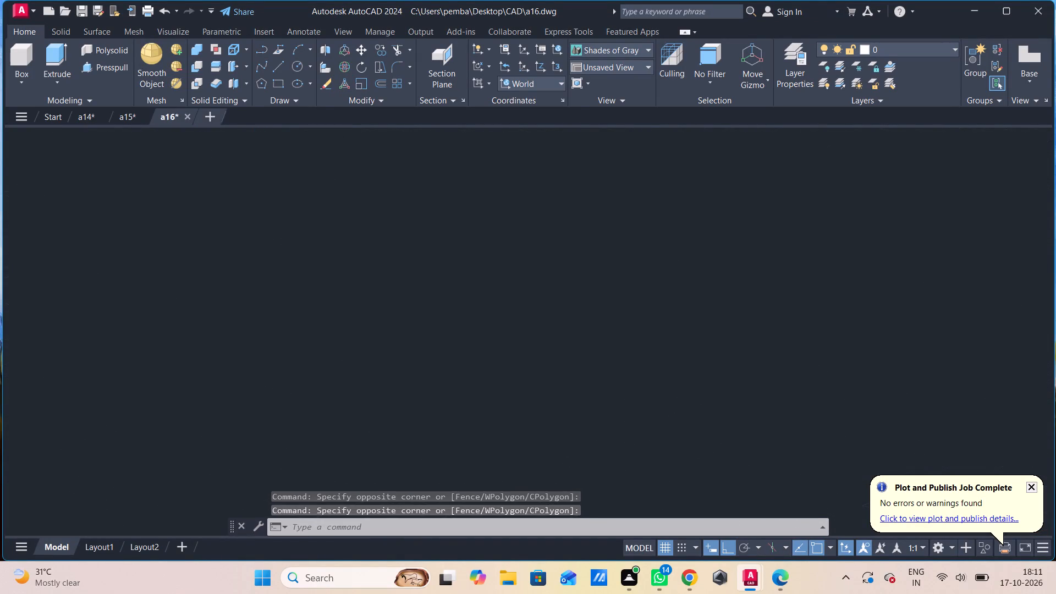
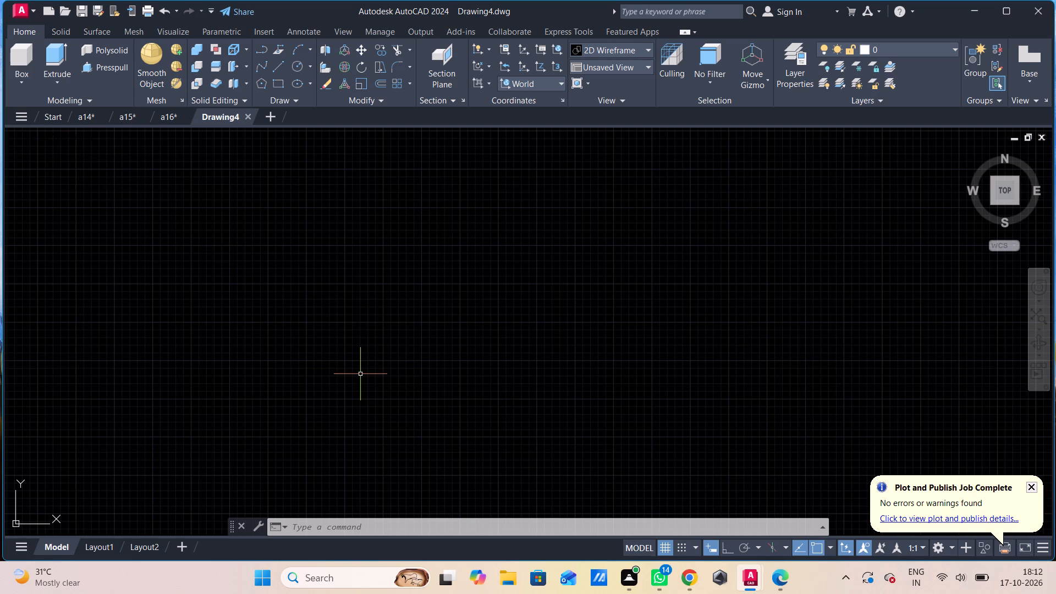
# Draw a circle with a radius of 20 in the empty drawing area.
pyautogui.write('c')
pyautogui.press('space')
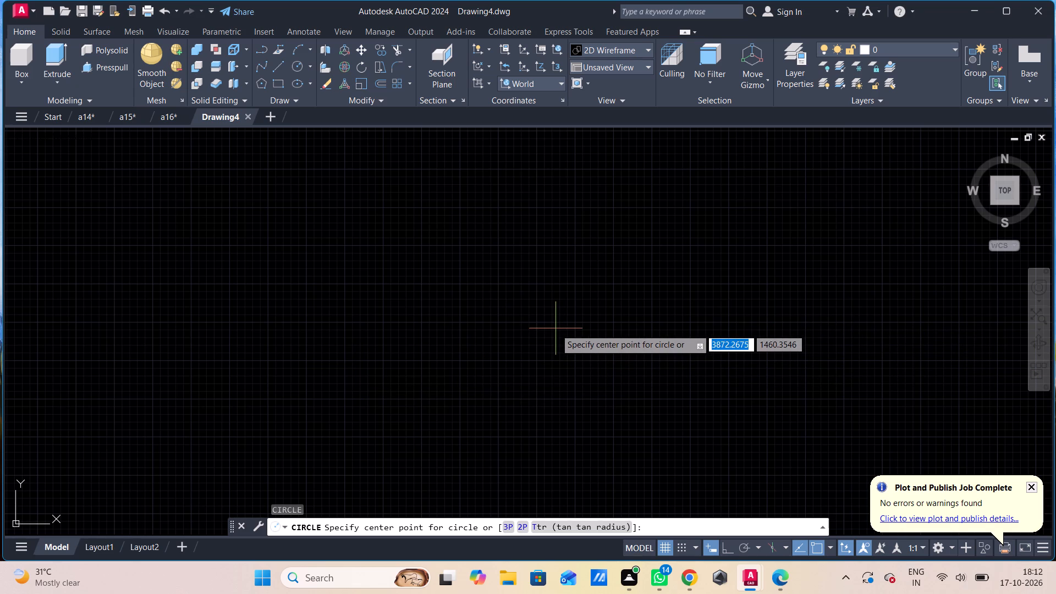
pyautogui.click(530, 288)
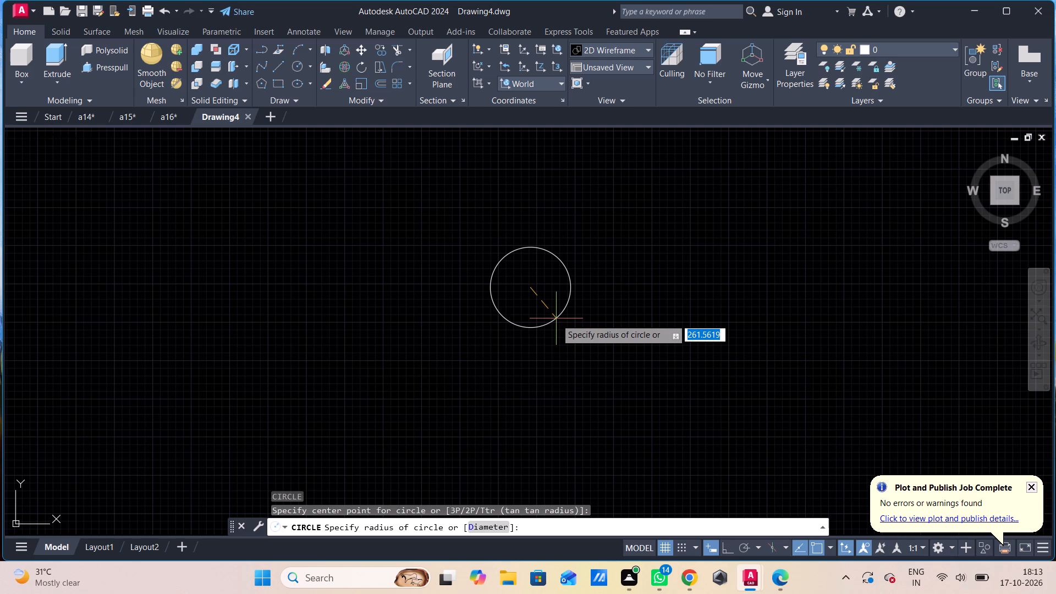
pyautogui.write('20')
pyautogui.press('Return')
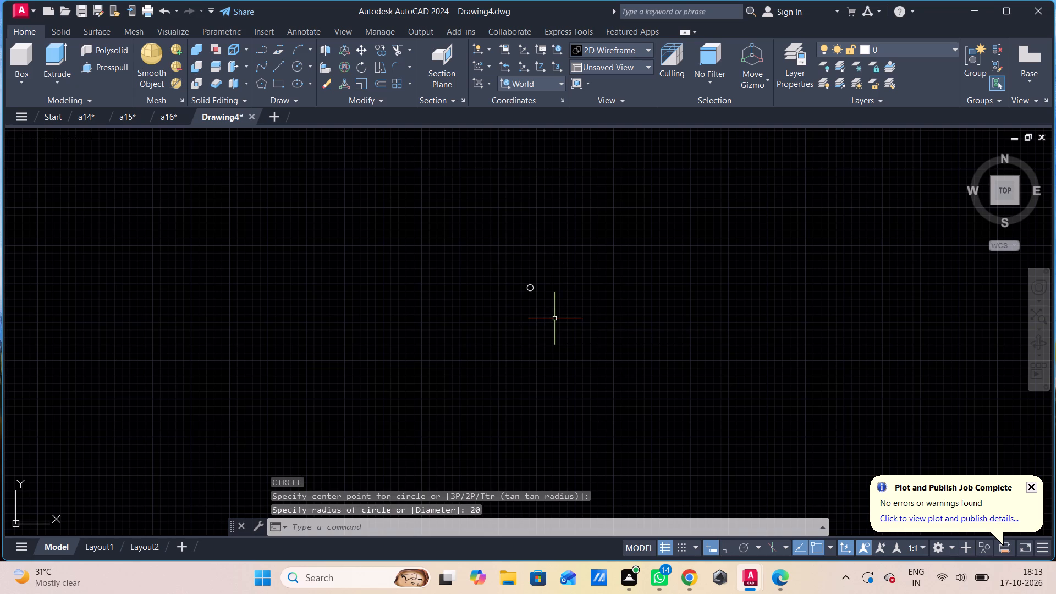
# Draw a concentric circle with a radius of 8 at the centre of the first circle.
pyautogui.scroll(3, 554, 319)
pyautogui.moveTo(590, 342); pyautogui.dragTo(780, 576, button='middle')
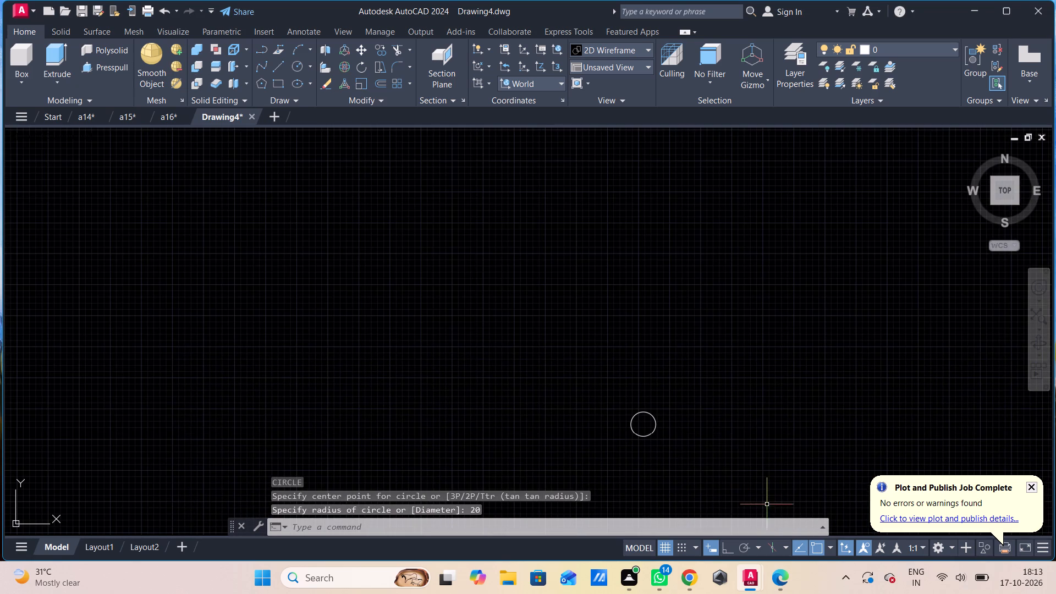
pyautogui.scroll(4, 695, 459)
pyautogui.scroll(-1, 697, 458)
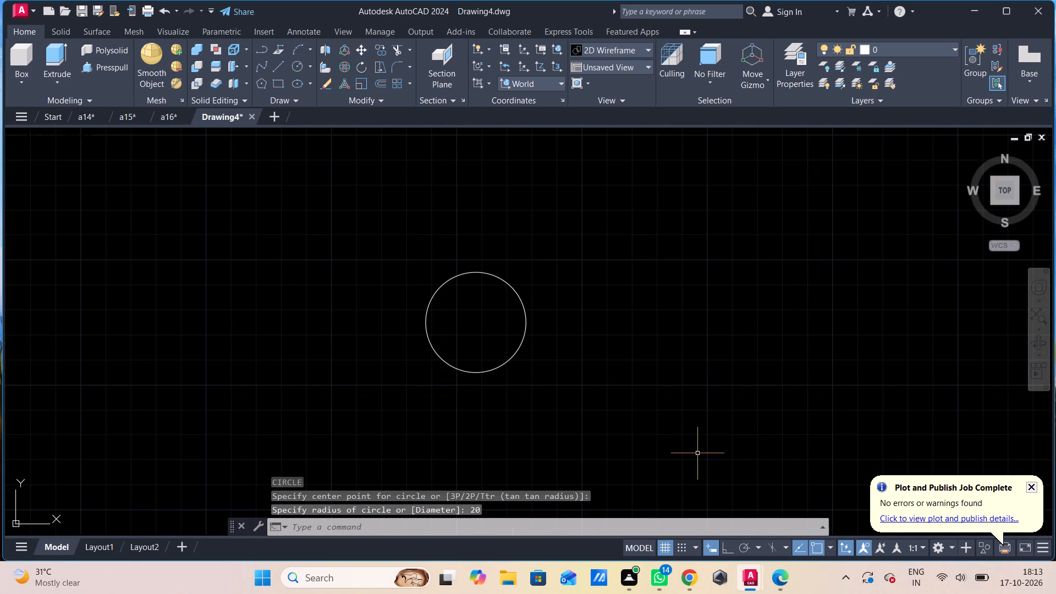
pyautogui.moveTo(717, 448); pyautogui.dragTo(763, 442, button='middle')
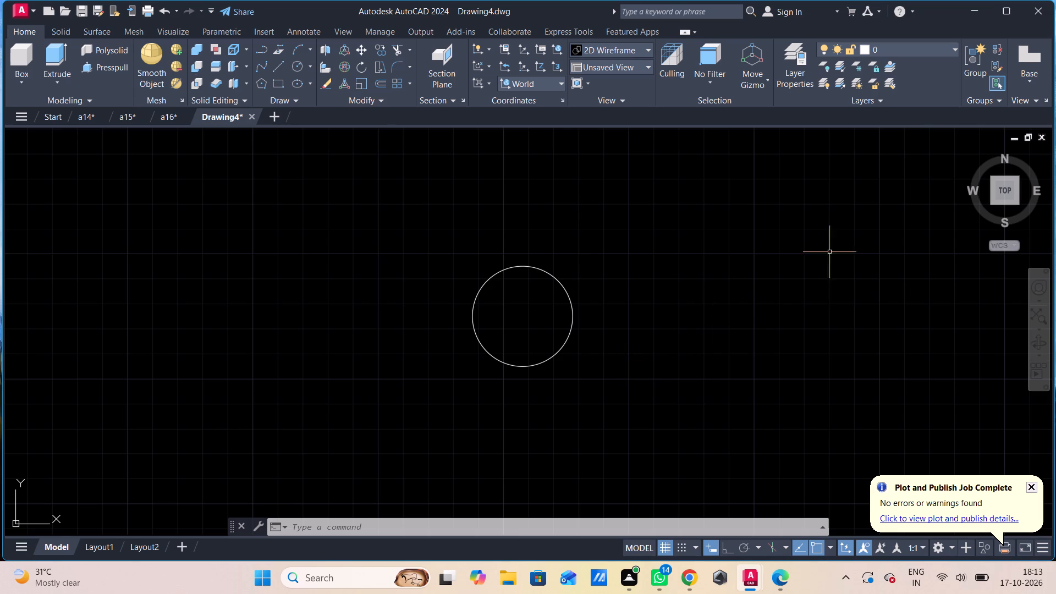
pyautogui.scroll(1, 841, 232)
pyautogui.scroll(-2, 848, 235)
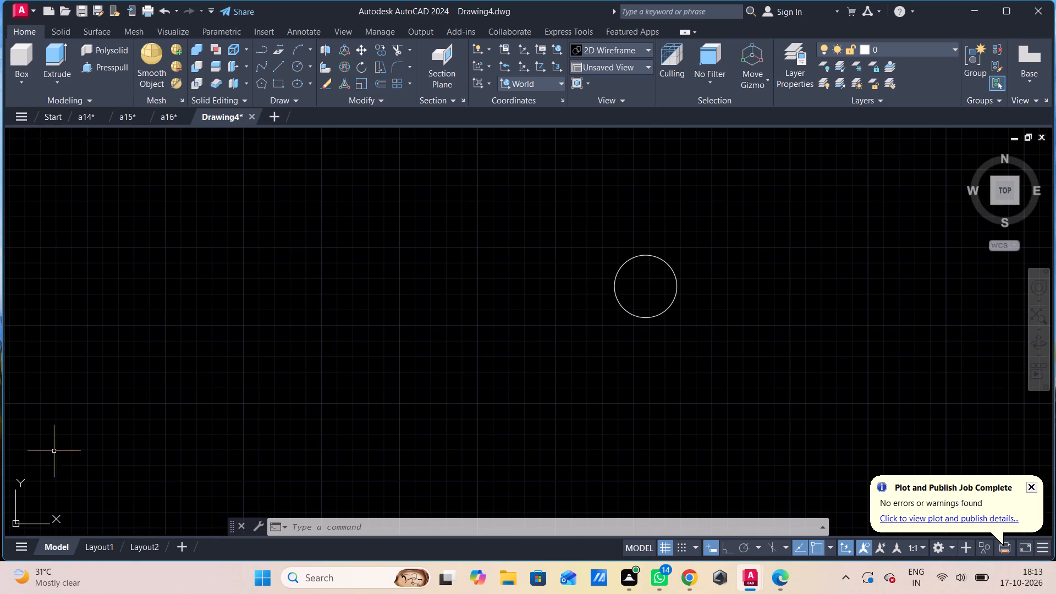
pyautogui.scroll(2, 78, 452)
pyautogui.scroll(-2, 86, 452)
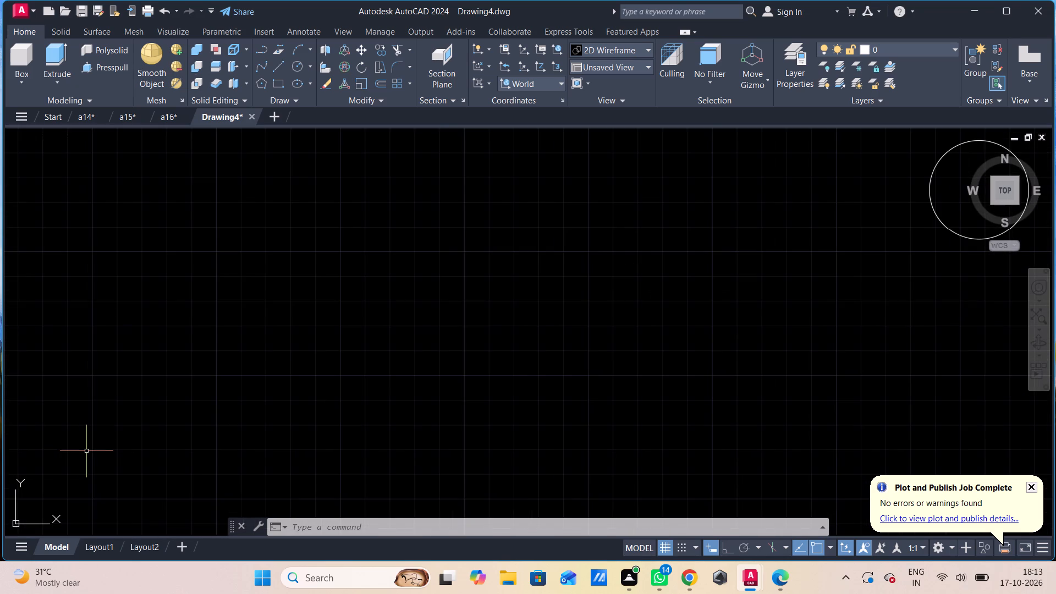
pyautogui.scroll(-1, 86, 452)
pyautogui.scroll(1, 311, 408)
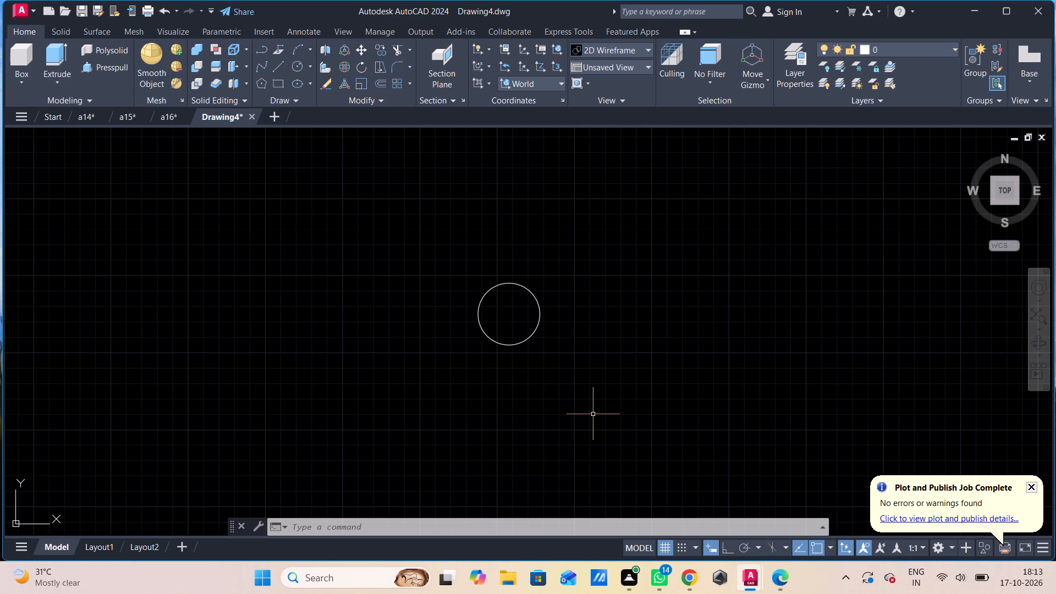
pyautogui.press('space')
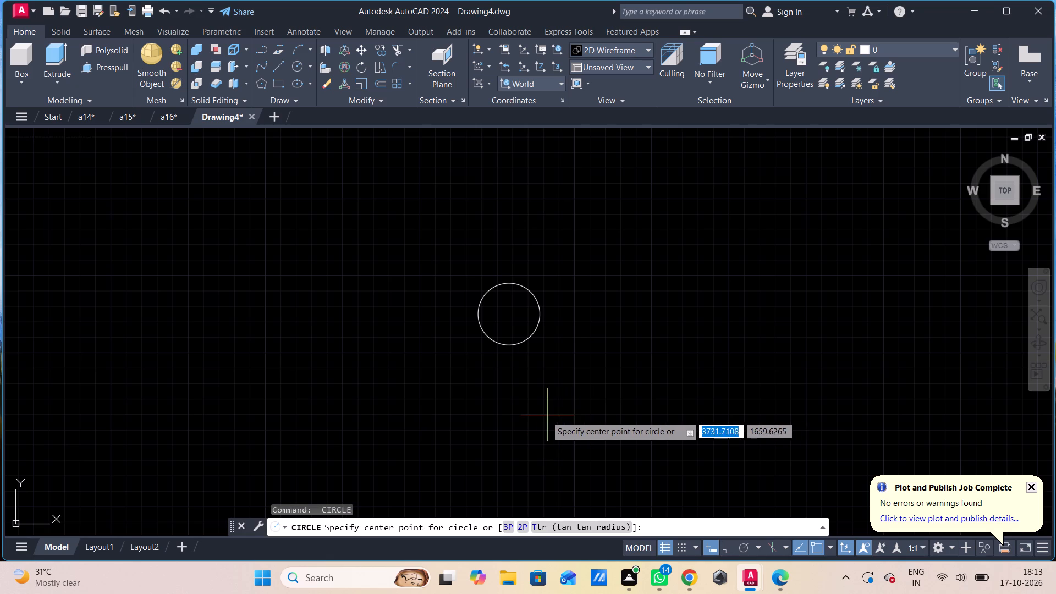
pyautogui.click(511, 312)
pyautogui.press('8')
pyautogui.press('Return')
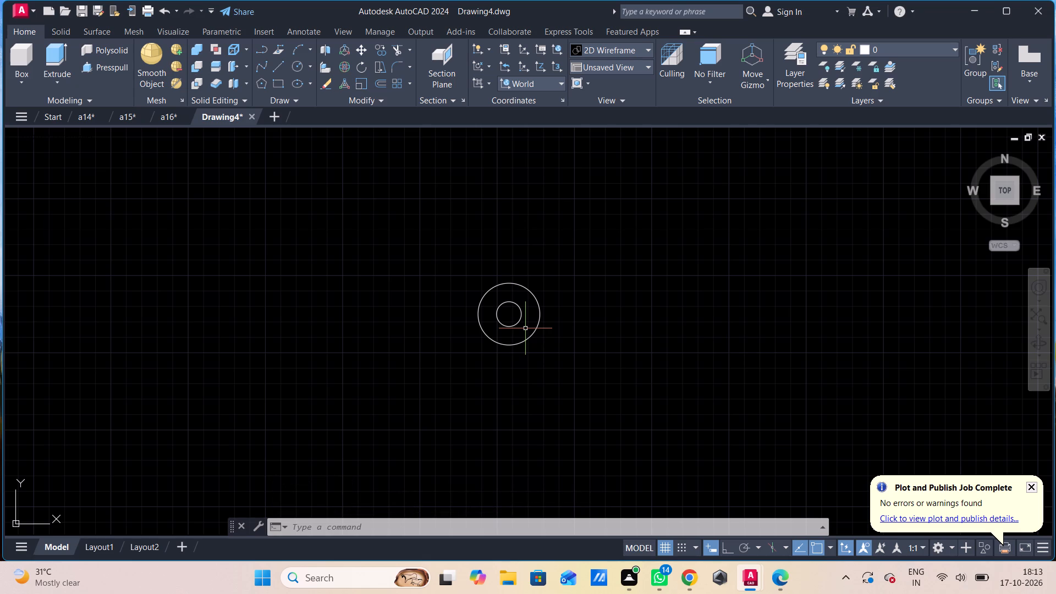
# Draw a 120-long horizontal line rightward from the circles' centre, continuing 60 straight down from its end with Ortho on.
pyautogui.press('l')
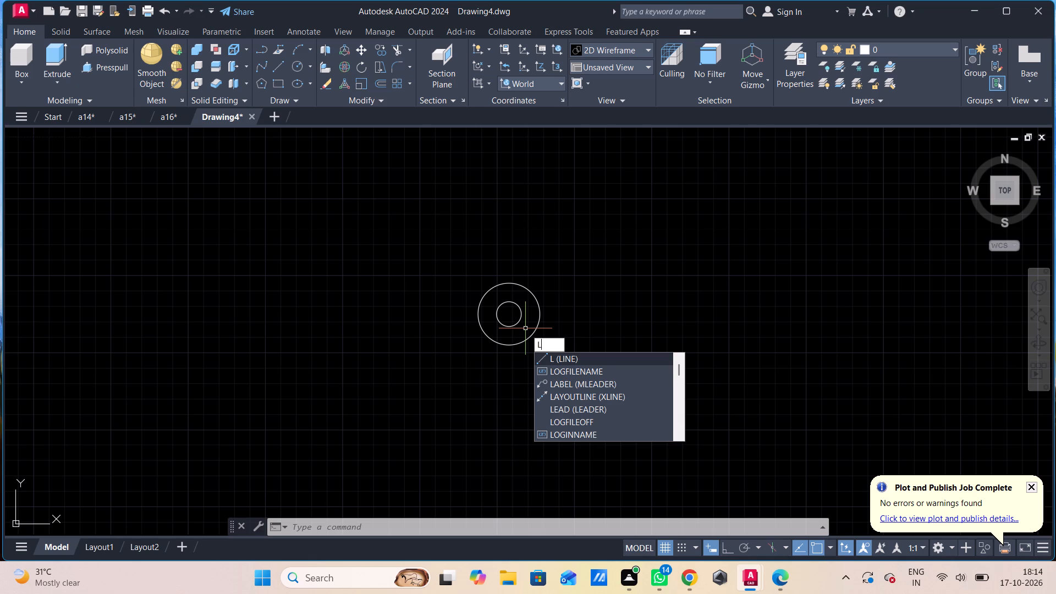
pyautogui.press('Return')
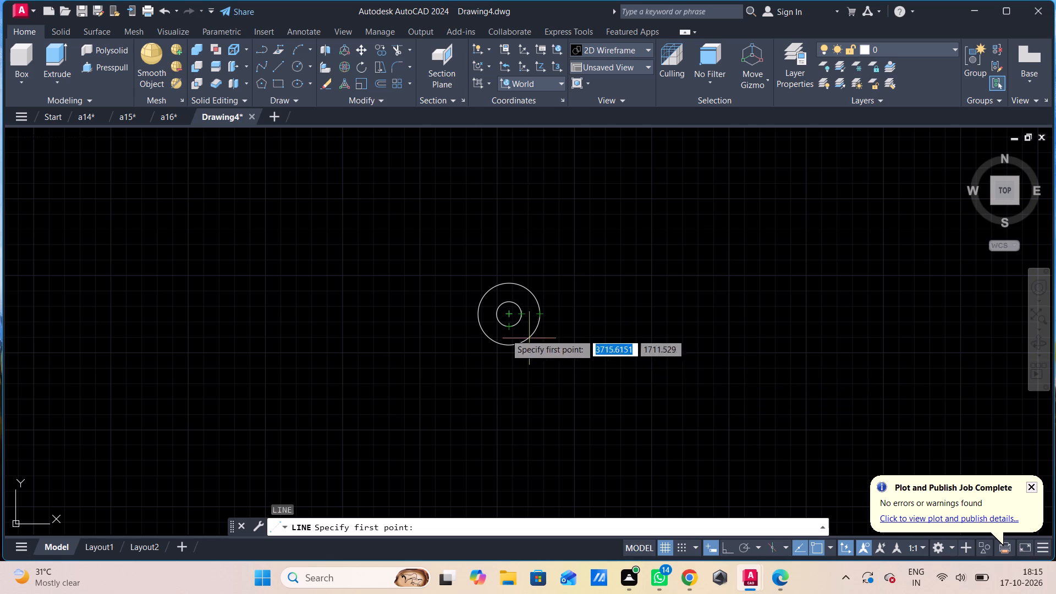
pyautogui.click(507, 312)
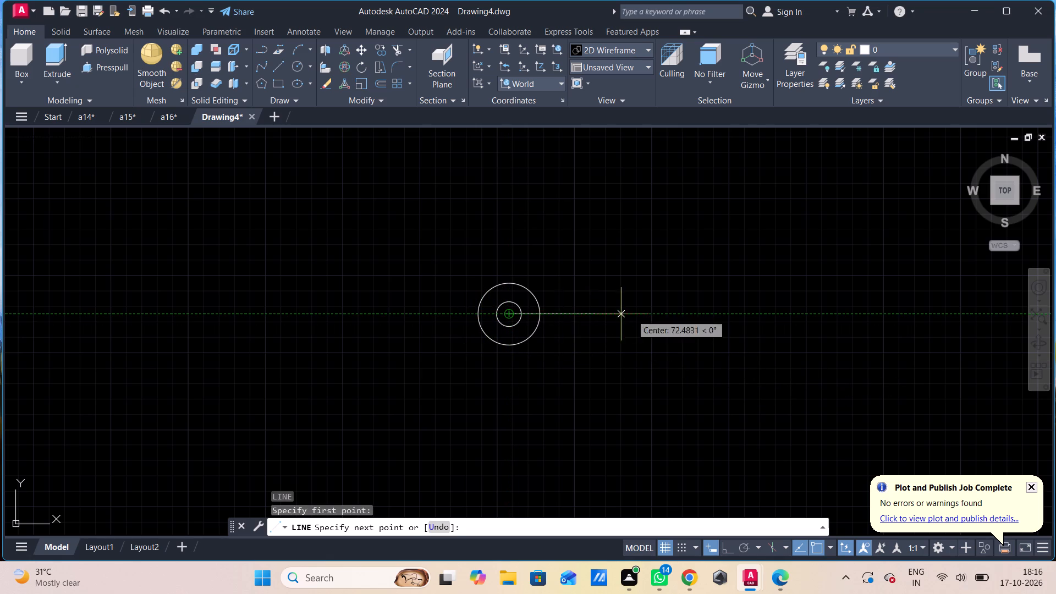
pyautogui.write('120')
pyautogui.press('Return')
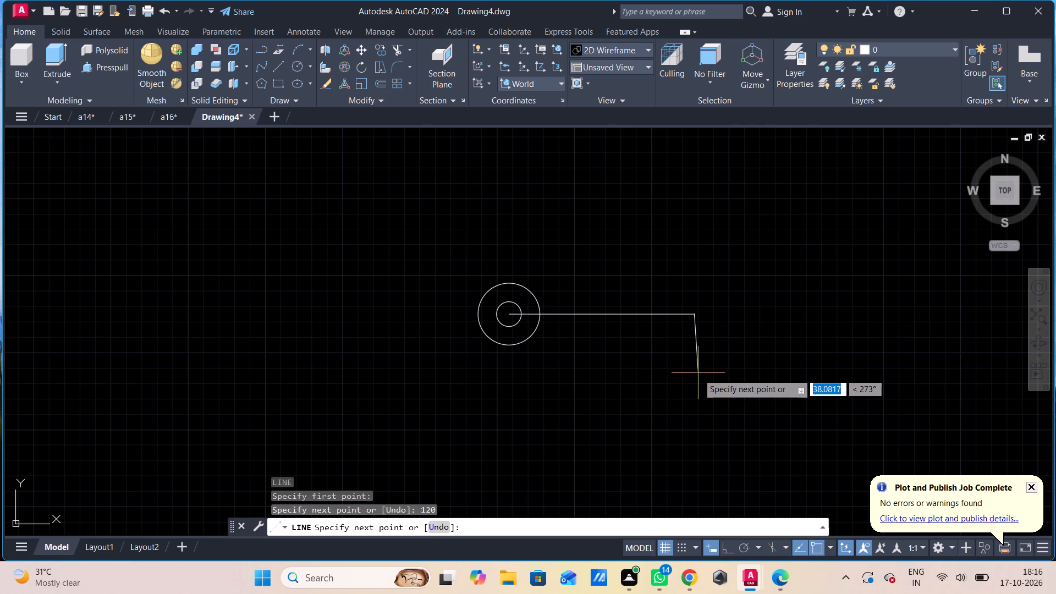
pyautogui.press('F8')
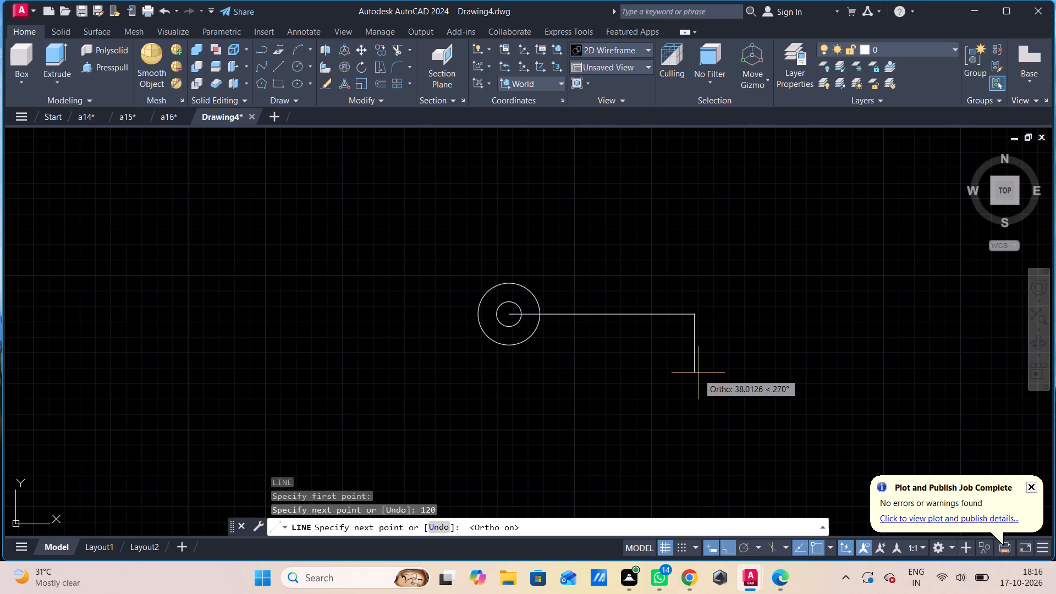
pyautogui.press('6')
pyautogui.press('0')
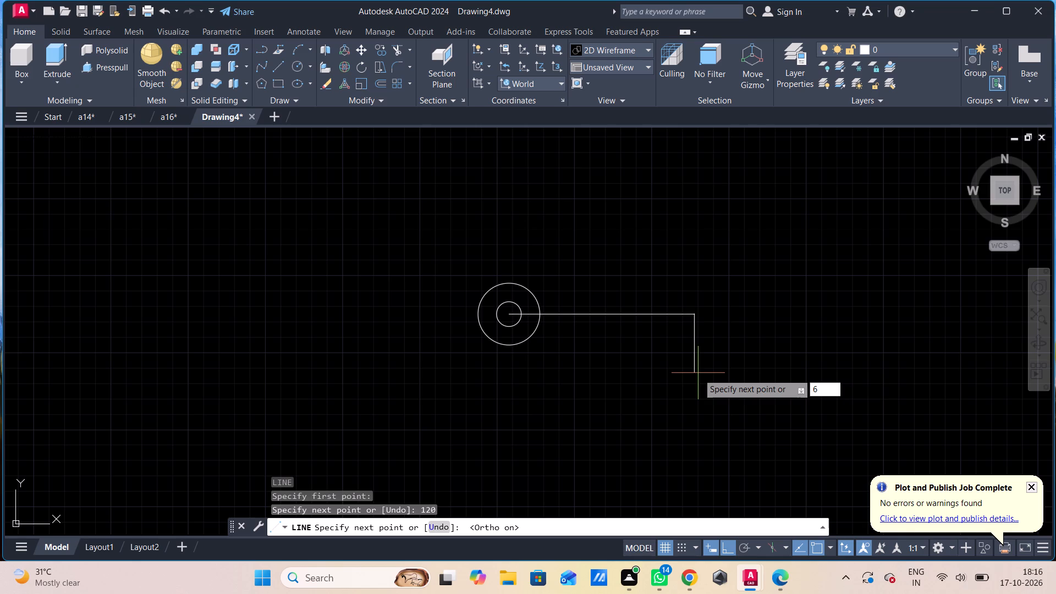
pyautogui.press('Return')
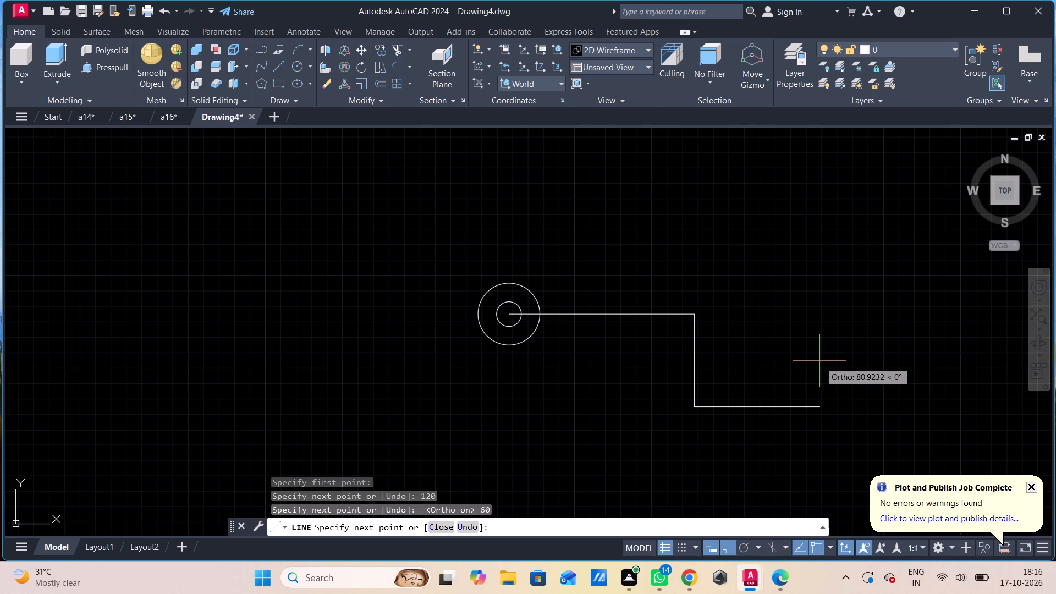
pyautogui.press('Escape')
# Draw a 60-long line straight up from the horizontal line's outer end, continuing to the upper tangent point of the large circle.
pyautogui.press('space')
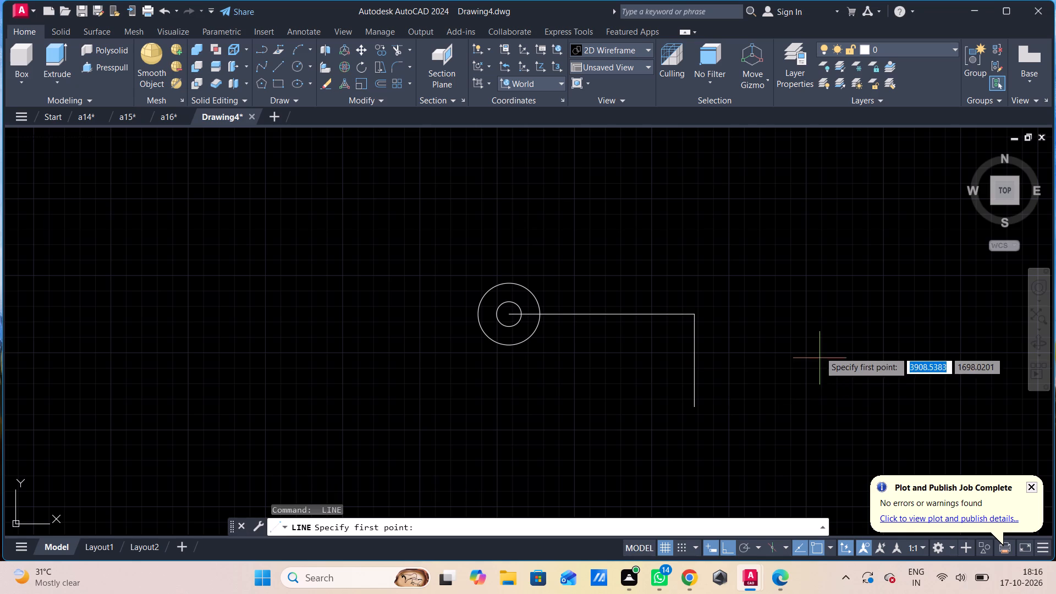
pyautogui.click(694, 313)
pyautogui.write('60')
pyautogui.press('Return')
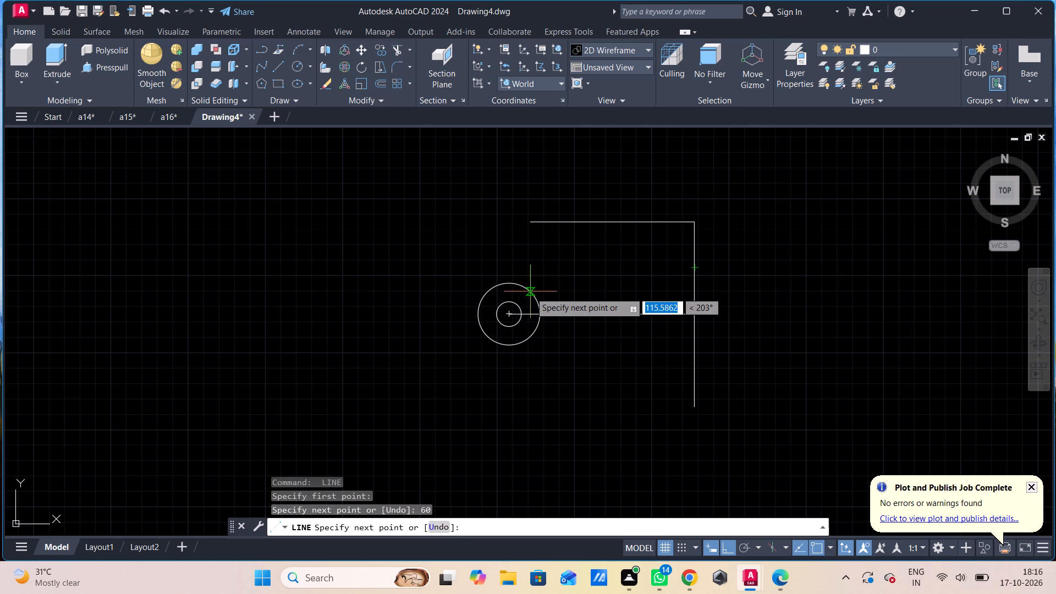
pyautogui.click(502, 287)
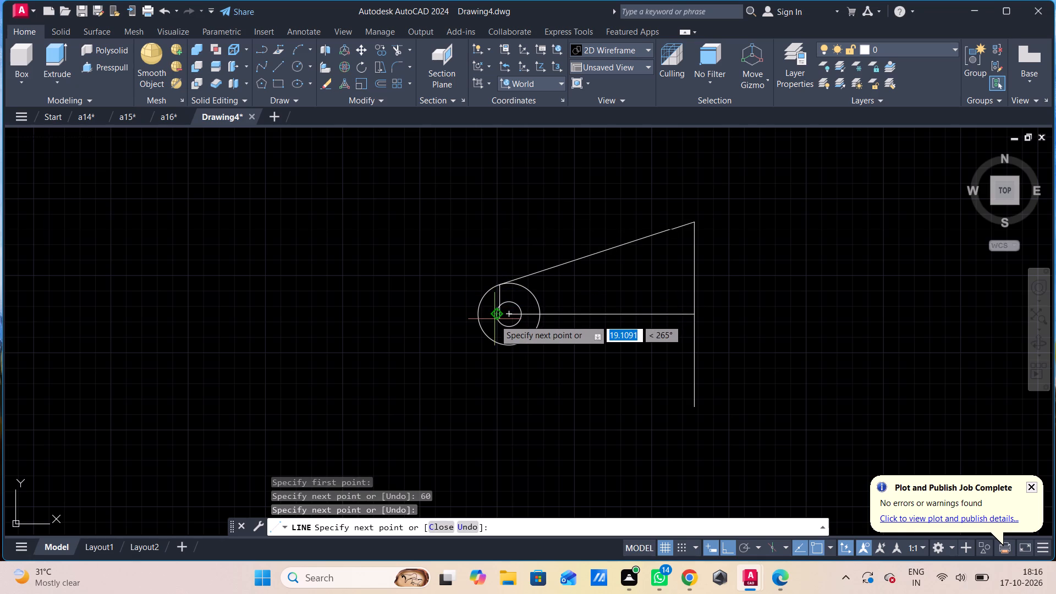
pyautogui.press('Escape')
# Draw a line from the vertical edge's lower end to the lower tangent point of the large circle.
pyautogui.press('space')
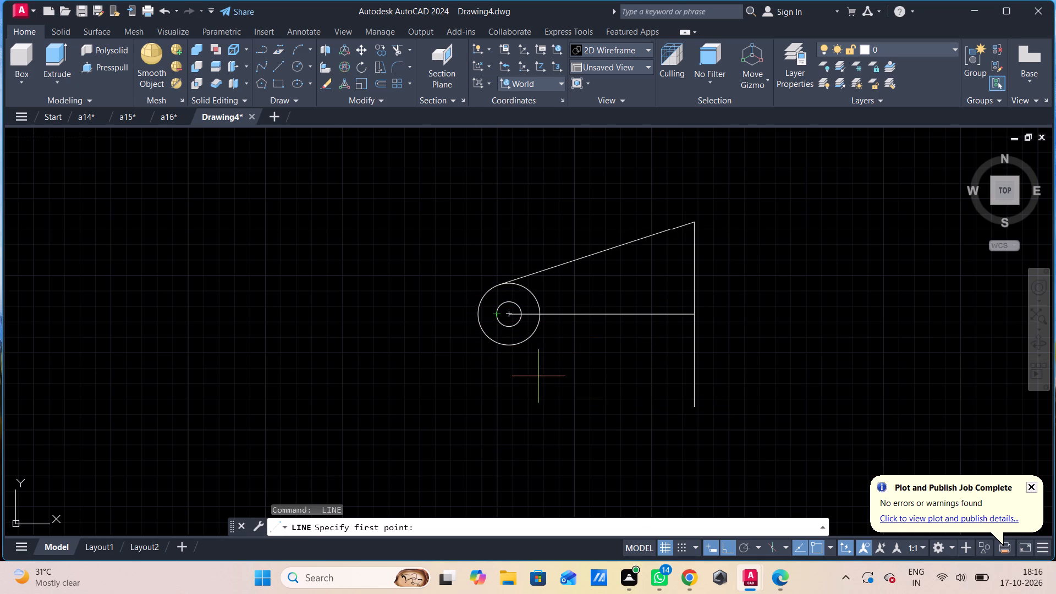
pyautogui.click(690, 407)
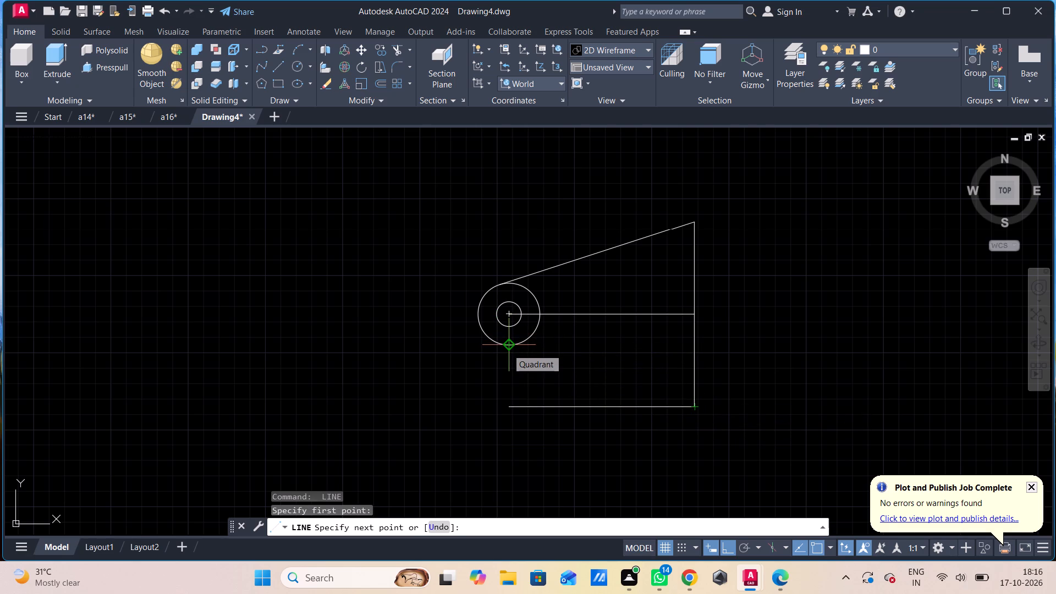
pyautogui.click(507, 349)
pyautogui.hotkey('ctrl', 'z')
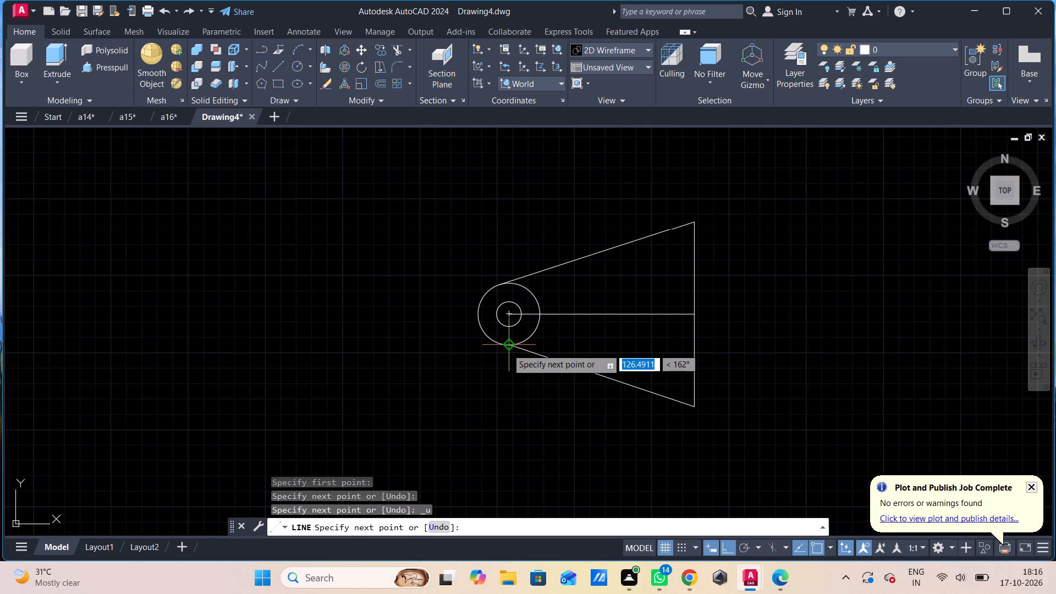
pyautogui.click(503, 346)
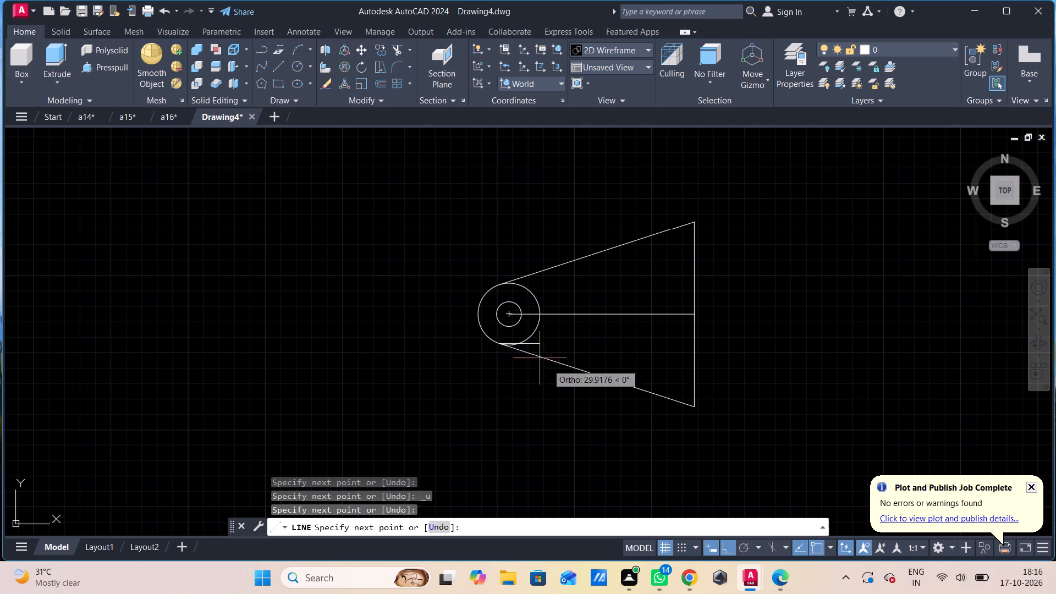
pyautogui.press('Escape')
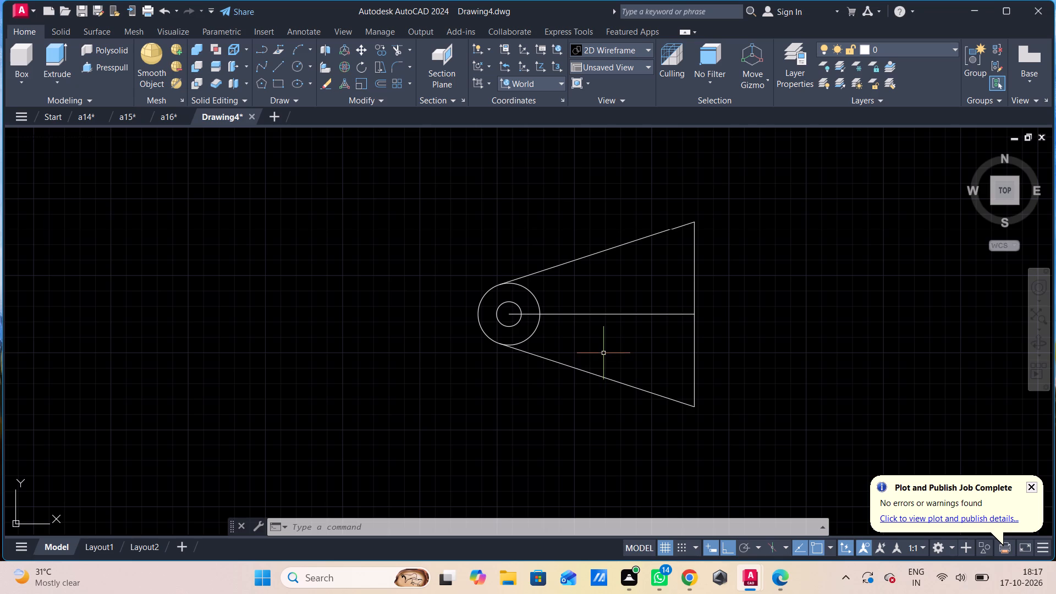
# Delete the horizontal construction line running from the circles' centre to the vertical edge.
pyautogui.click(608, 316)
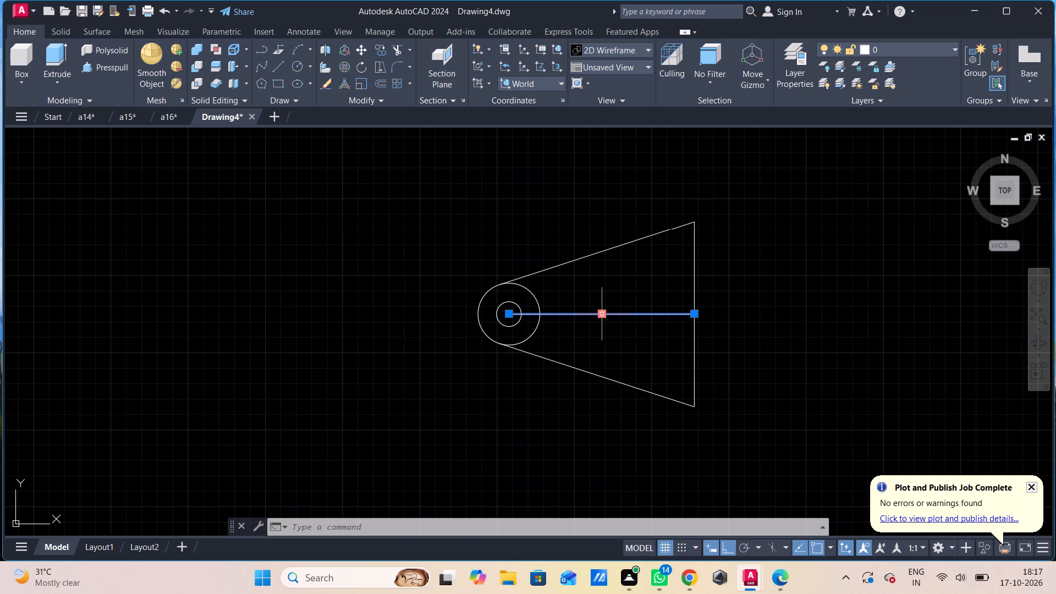
pyautogui.press('Delete')
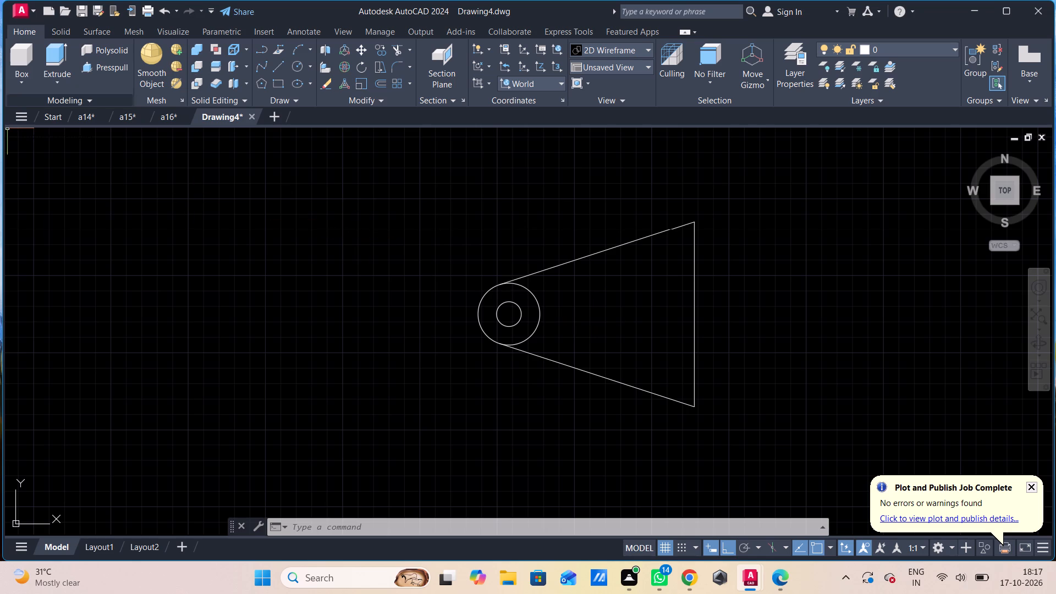
# Presspull the tapered area between the large circle and the vertical edge to a height of 16.
pyautogui.click(88, 67)
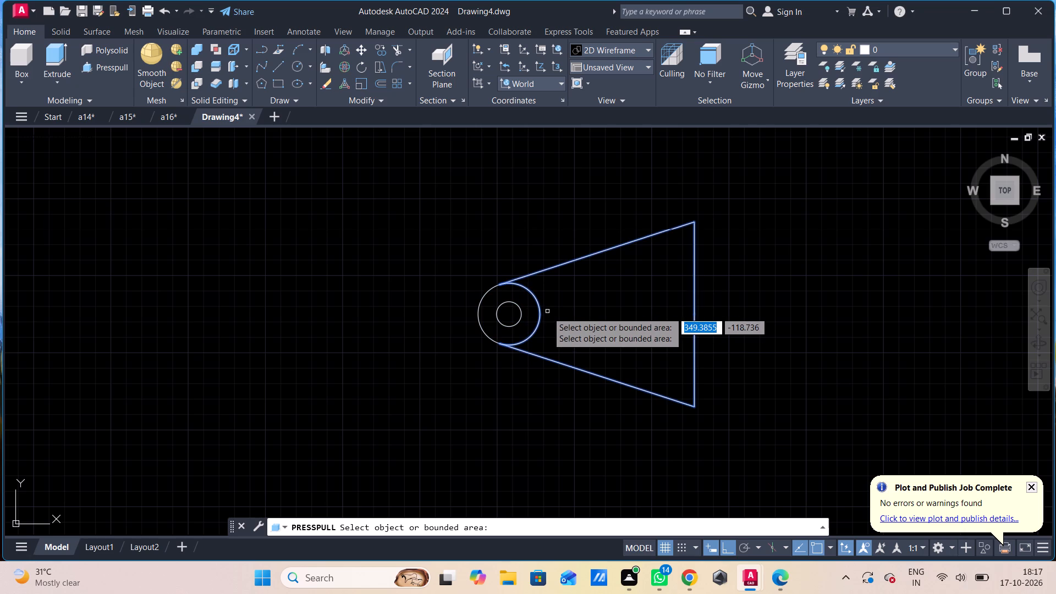
pyautogui.keyDown('shift'); pyautogui.moveTo(549, 308); pyautogui.dragTo(560, 298, button='middle'); pyautogui.keyUp('shift')
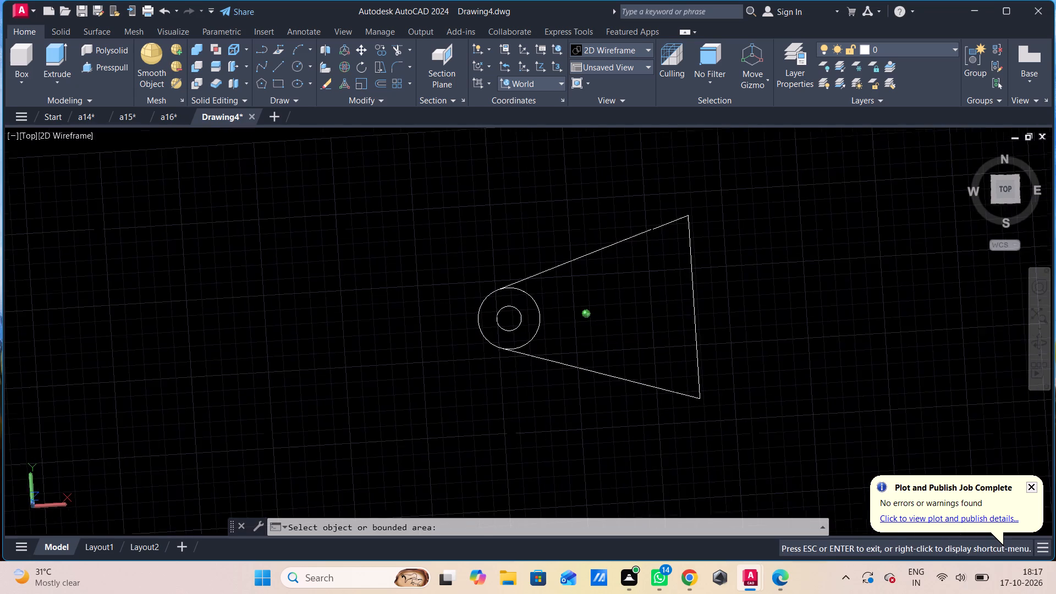
pyautogui.keyDown('shift'); pyautogui.moveTo(560, 298); pyautogui.dragTo(556, 246, button='middle'); pyautogui.keyUp('shift')
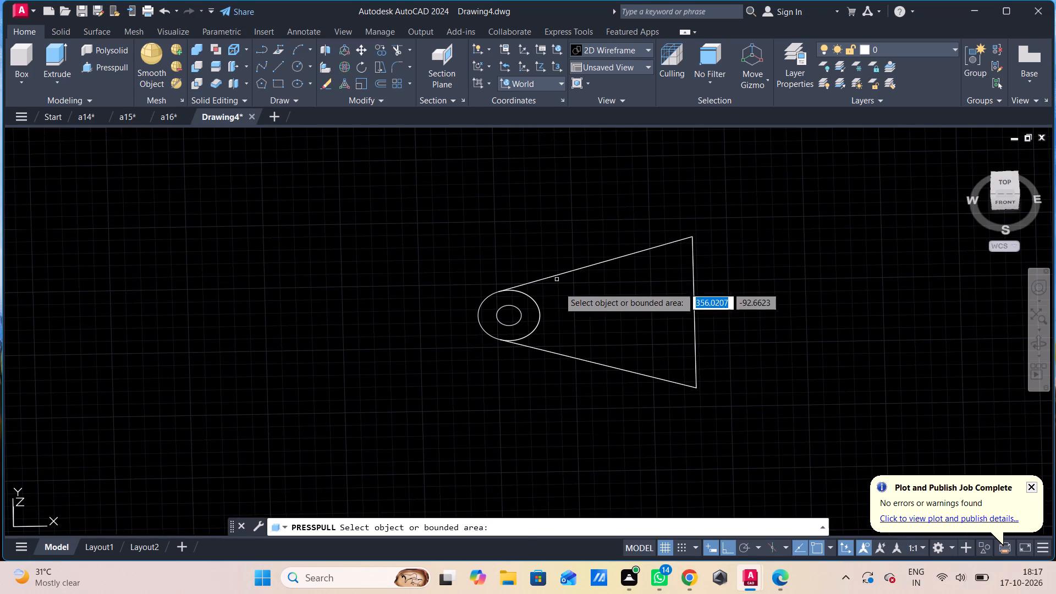
pyautogui.click(559, 293)
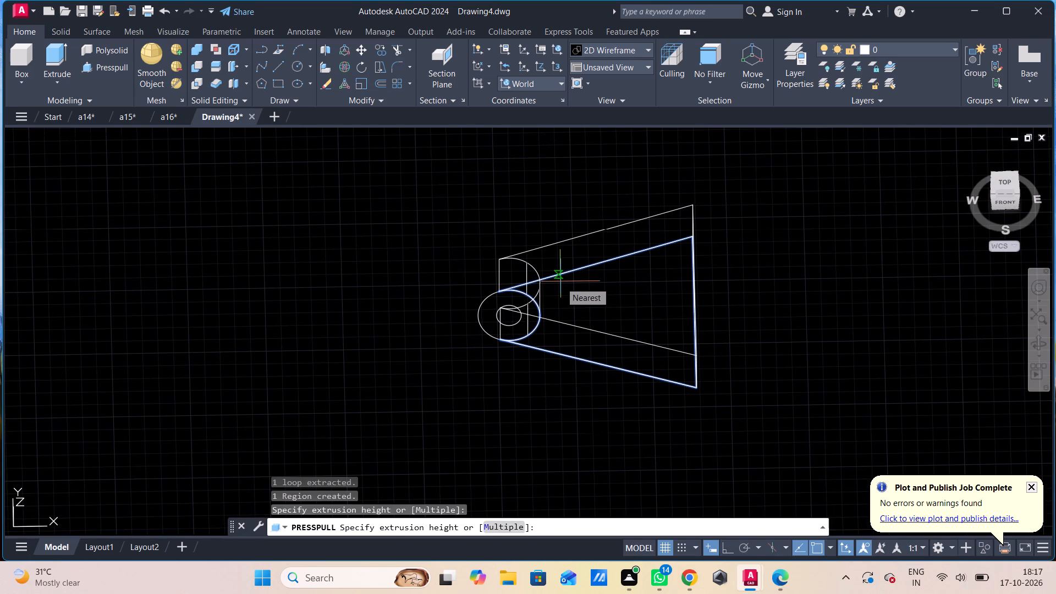
pyautogui.write('16')
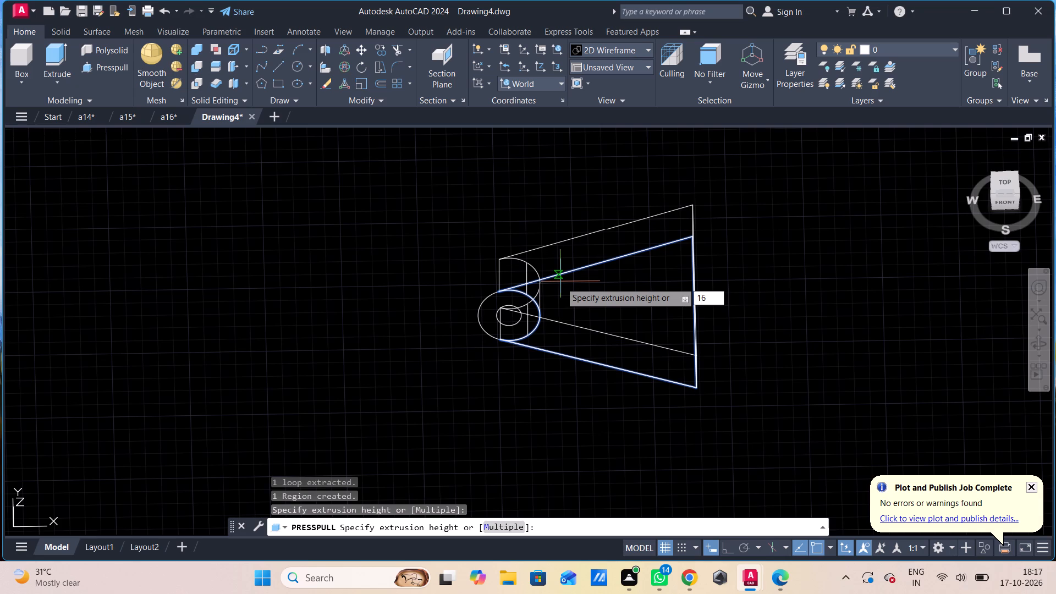
pyautogui.press('Return')
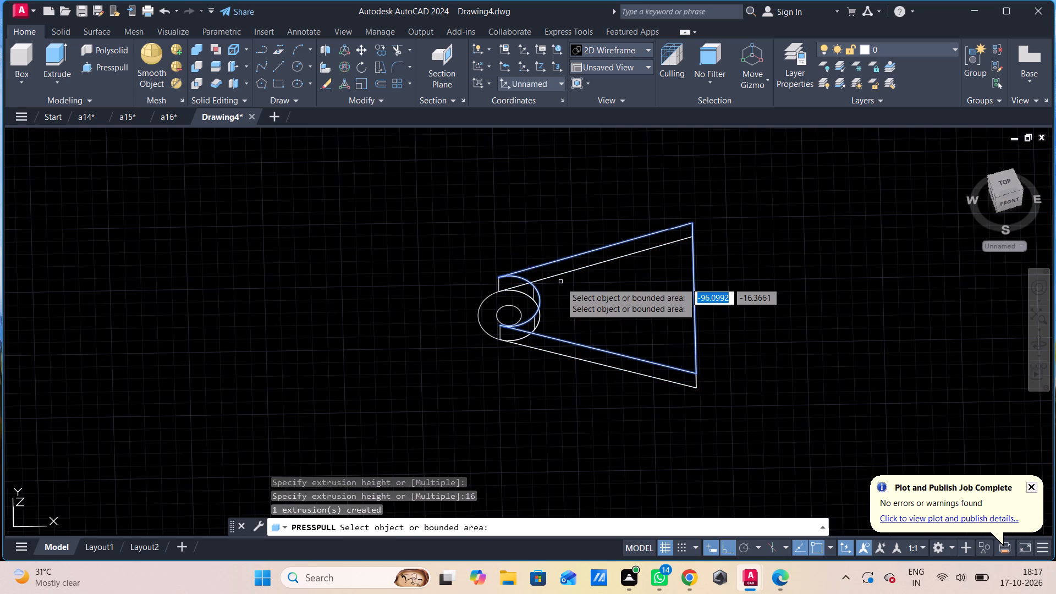
# Presspull the ring between the large and small circles to a height of 16.
pyautogui.click(494, 325)
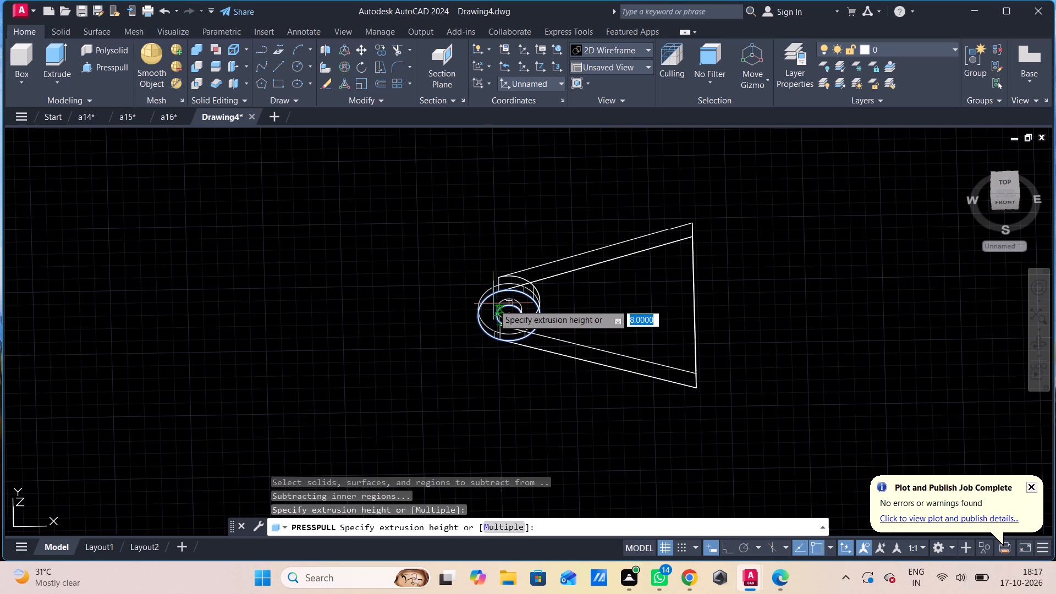
pyautogui.press('1')
pyautogui.press('6')
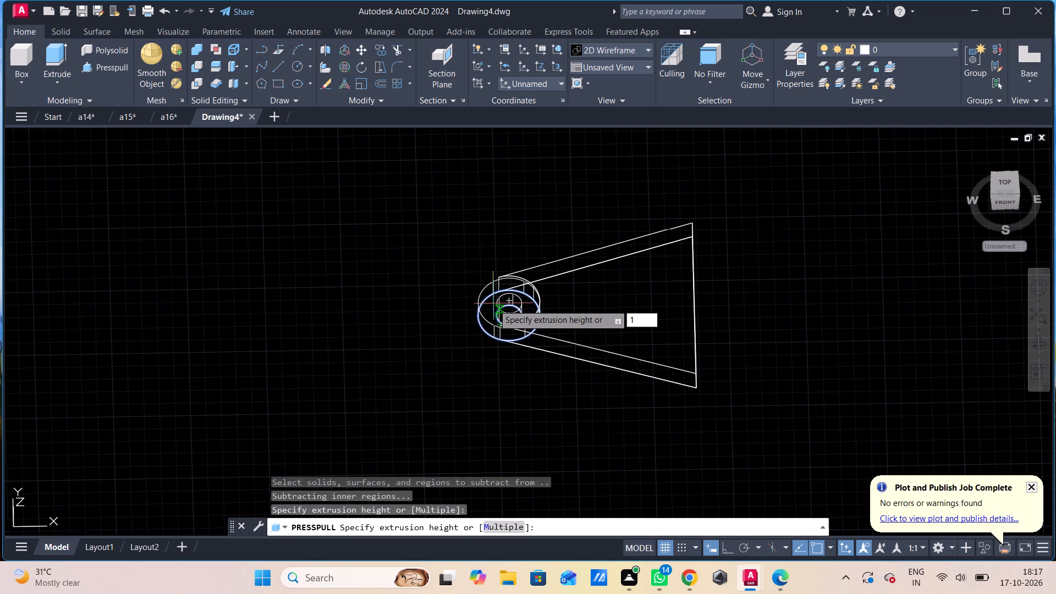
pyautogui.press('Return')
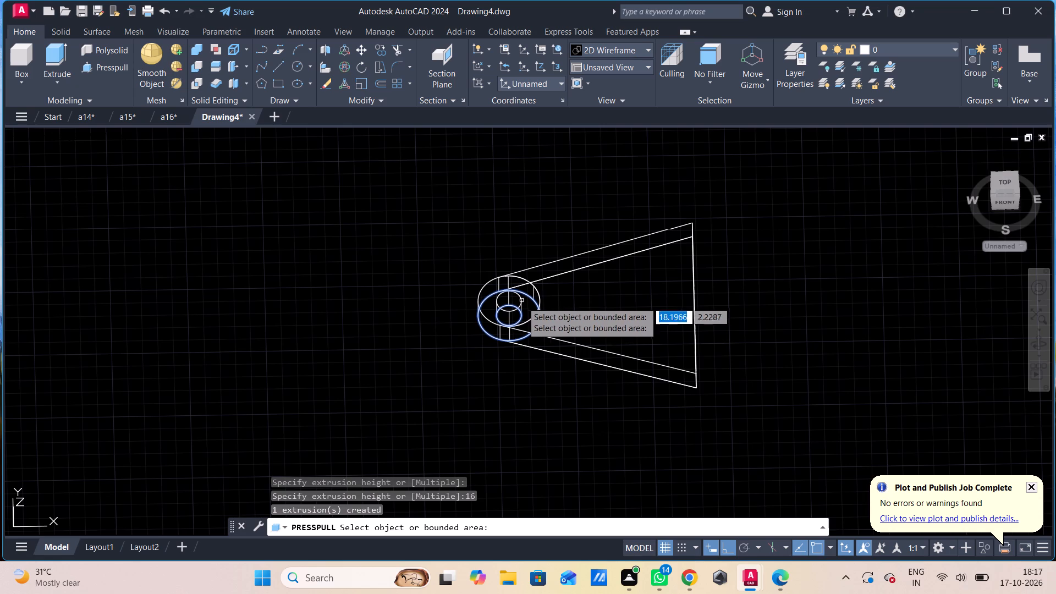
# Presspull the top face of the bored circular end up by 5 and finish the command.
pyautogui.click(533, 316)
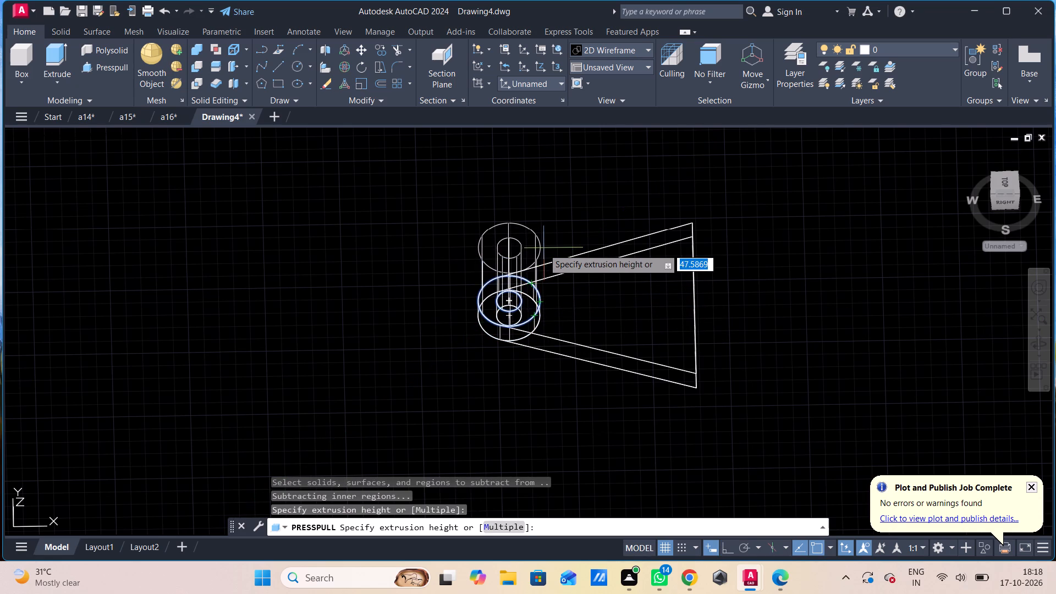
pyautogui.press('5')
pyautogui.press('Return')
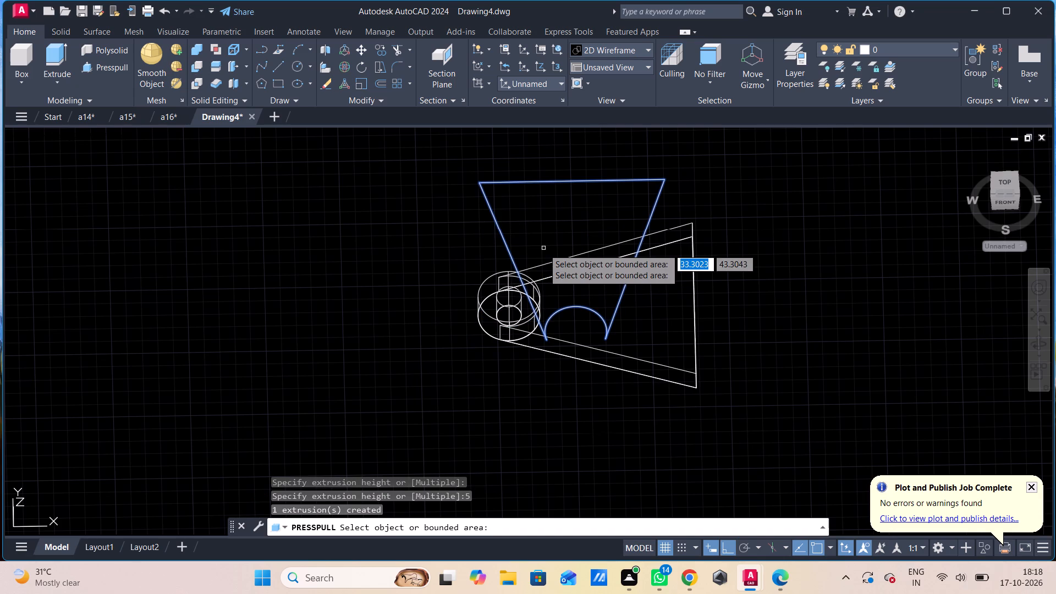
pyautogui.press('Escape')
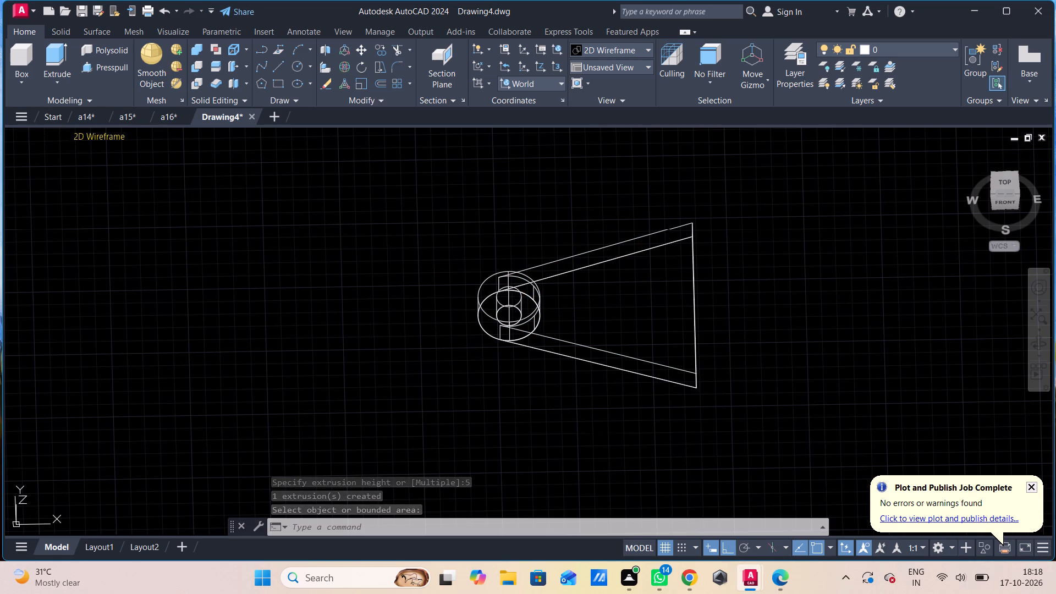
# Set the visual style to Shades of Gray and orbit to view the bracket solid from the front.
pyautogui.click(84, 140)
pyautogui.click(126, 253)
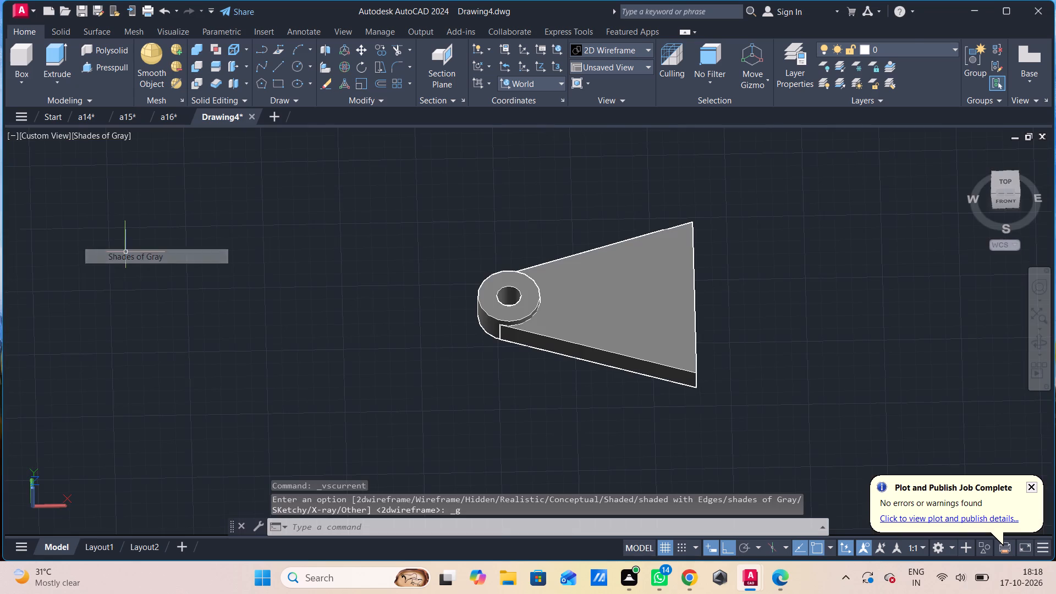
pyautogui.keyDown('shift'); pyautogui.moveTo(164, 349); pyautogui.dragTo(190, 311, button='middle'); pyautogui.keyUp('shift')
pyautogui.keyDown('shift'); pyautogui.click(164, 349); pyautogui.keyUp('shift')
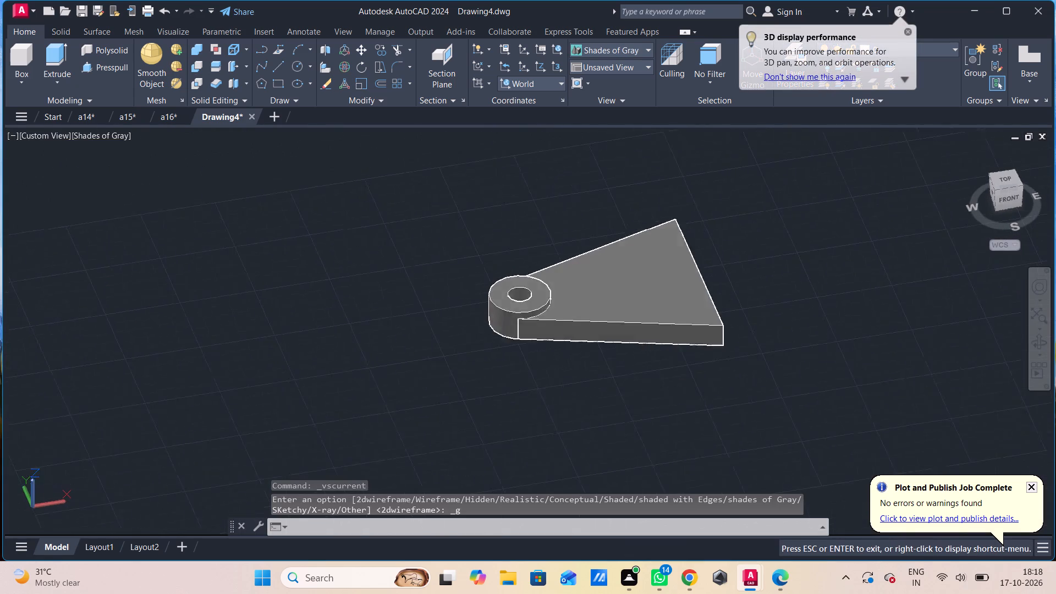
pyautogui.keyDown('shift'); pyautogui.moveTo(190, 311); pyautogui.dragTo(190, 289, button='middle'); pyautogui.keyUp('shift')
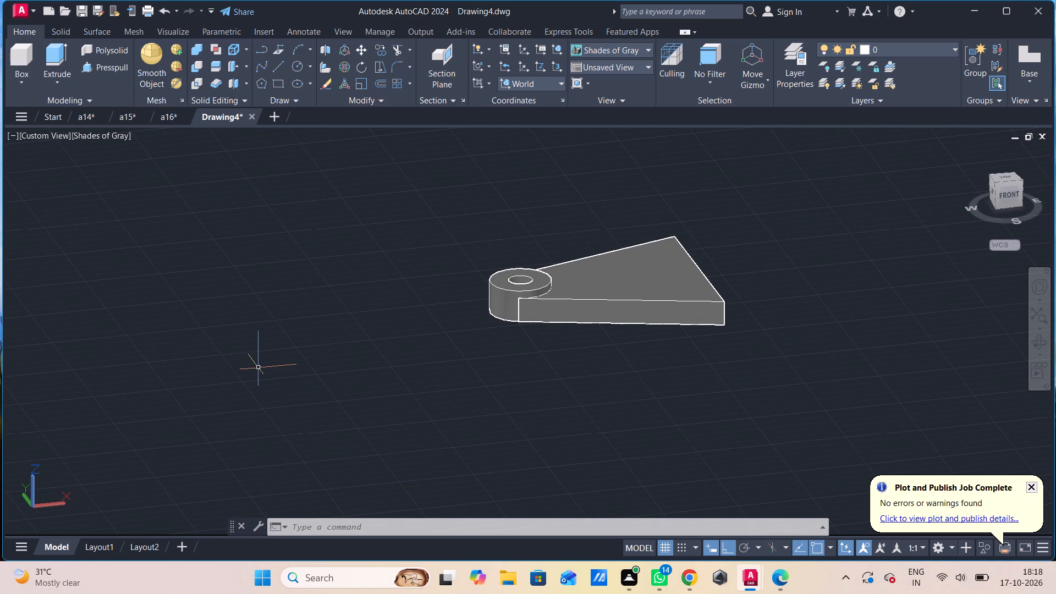
pyautogui.moveTo(484, 336); pyautogui.dragTo(461, 336, button='middle')
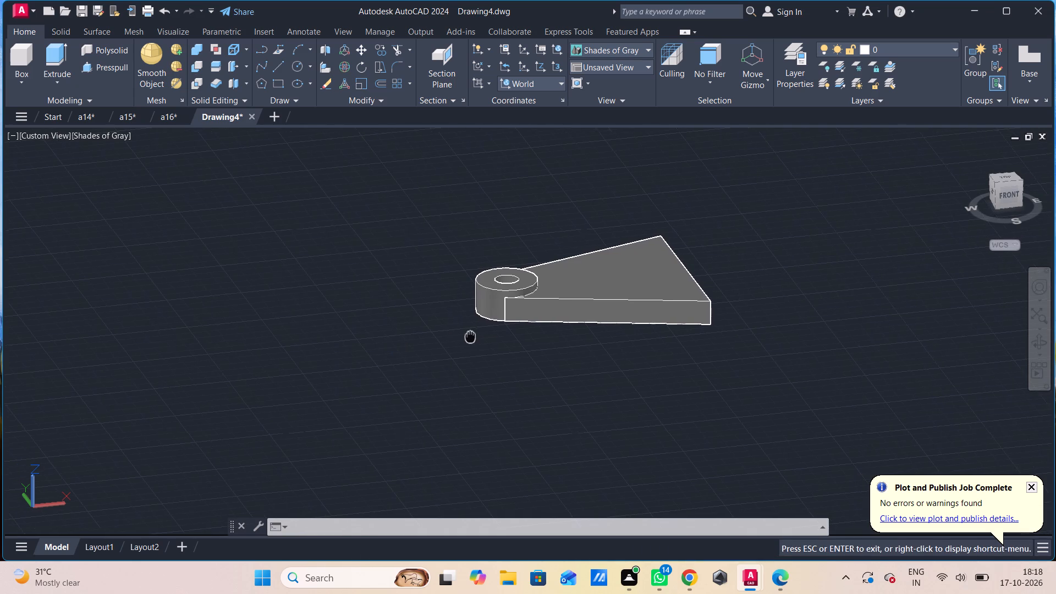
pyautogui.moveTo(461, 336); pyautogui.dragTo(438, 341, button='middle')
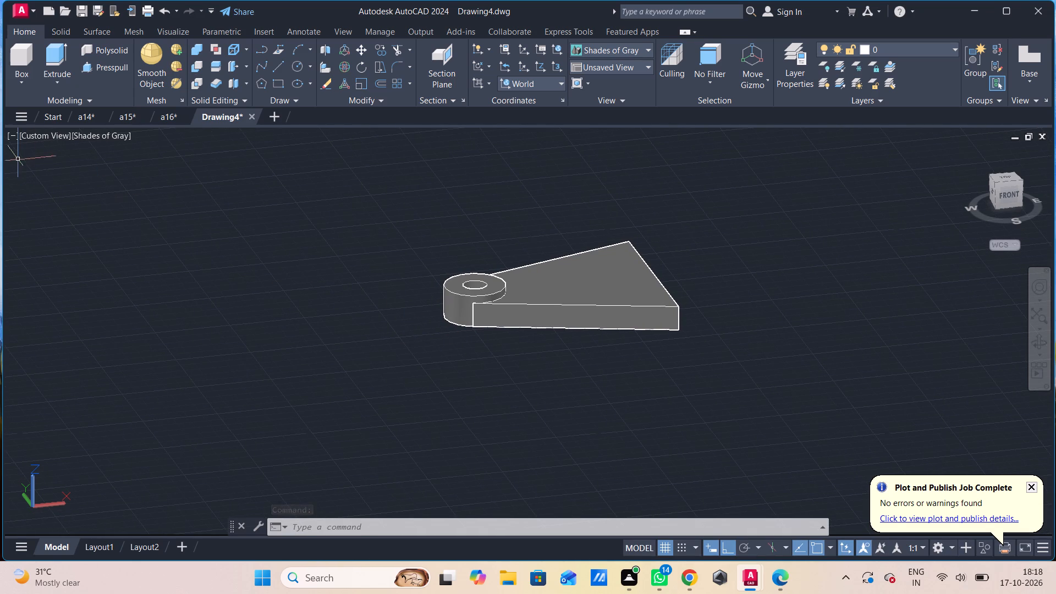
# Switch the model to the Right view.
pyautogui.click(26, 134)
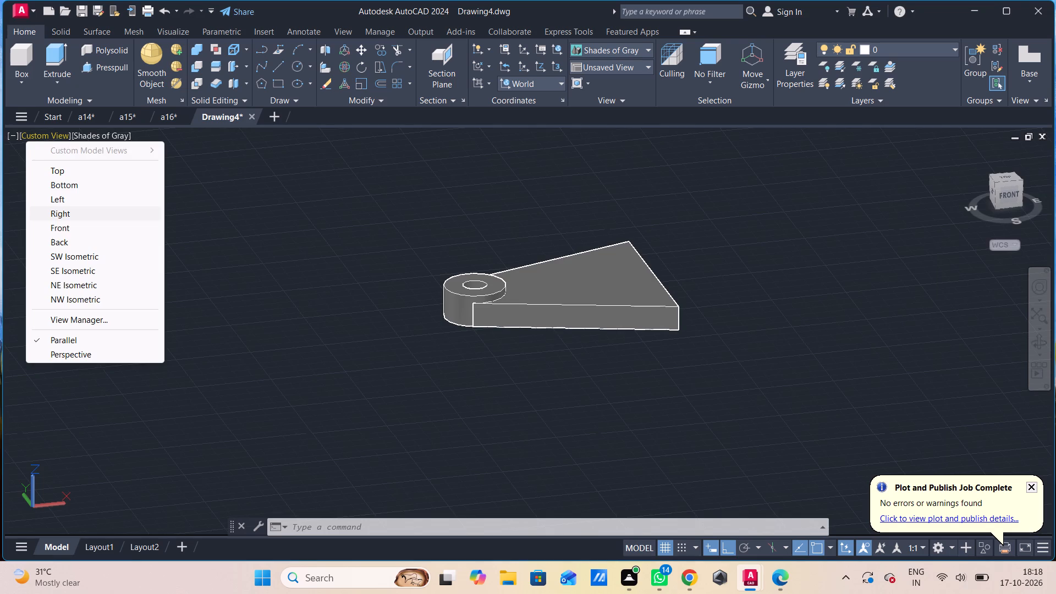
pyautogui.click(50, 214)
pyautogui.scroll(-2, 359, 299)
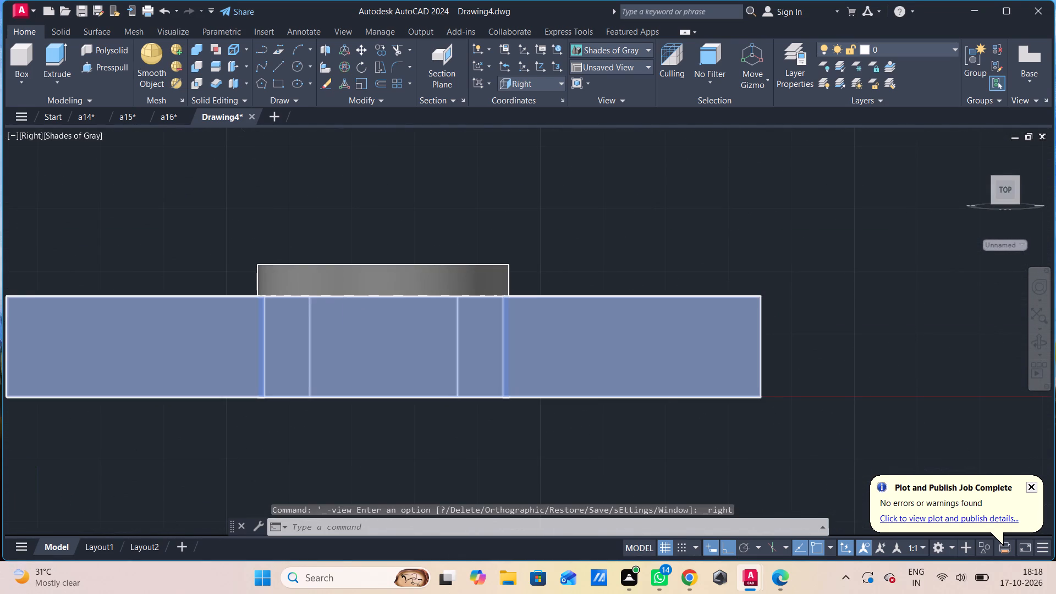
pyautogui.moveTo(364, 296); pyautogui.dragTo(322, 307, button='middle')
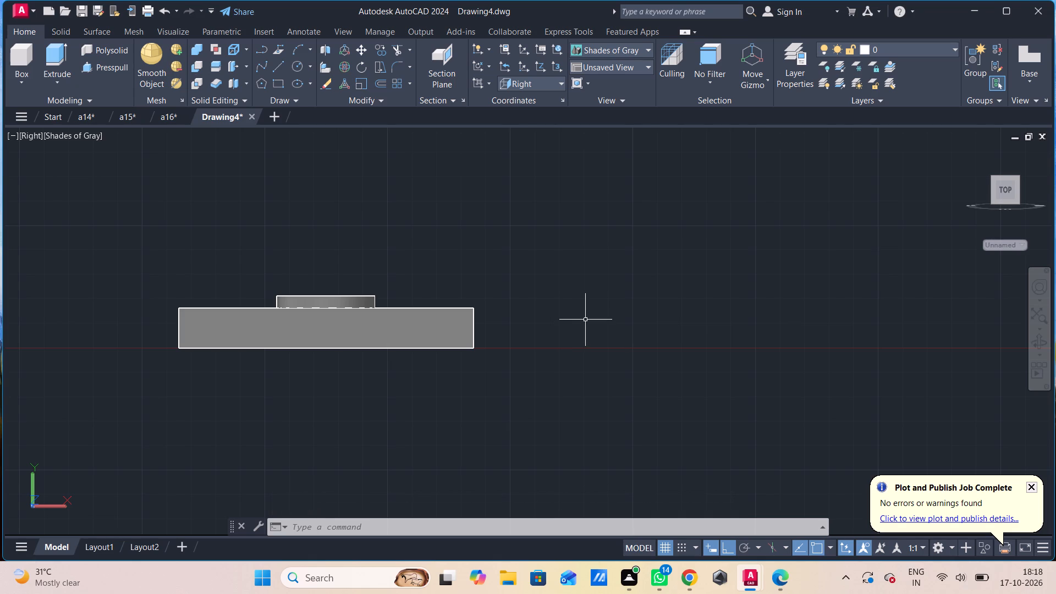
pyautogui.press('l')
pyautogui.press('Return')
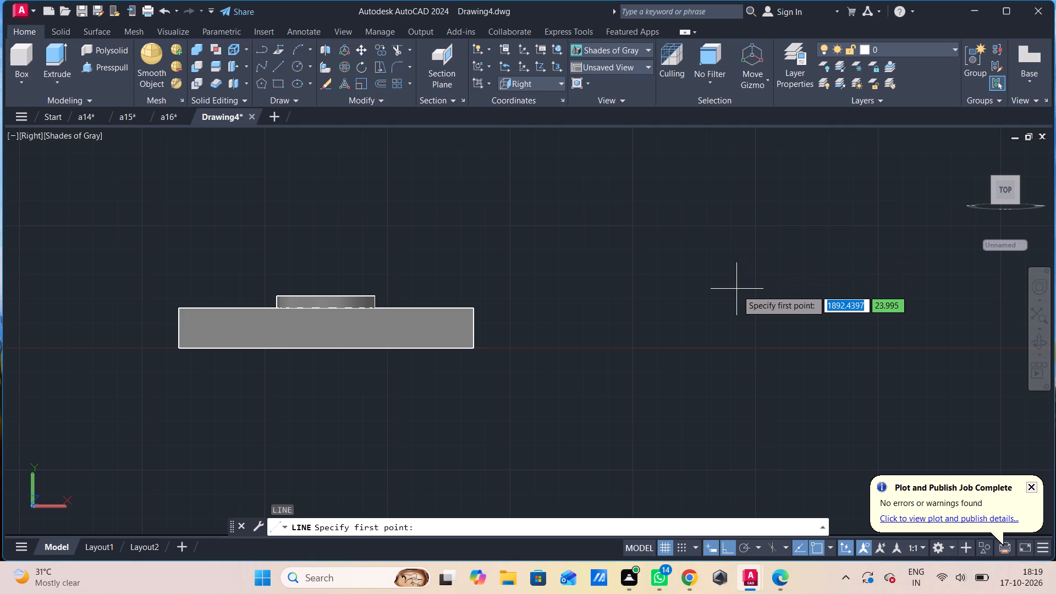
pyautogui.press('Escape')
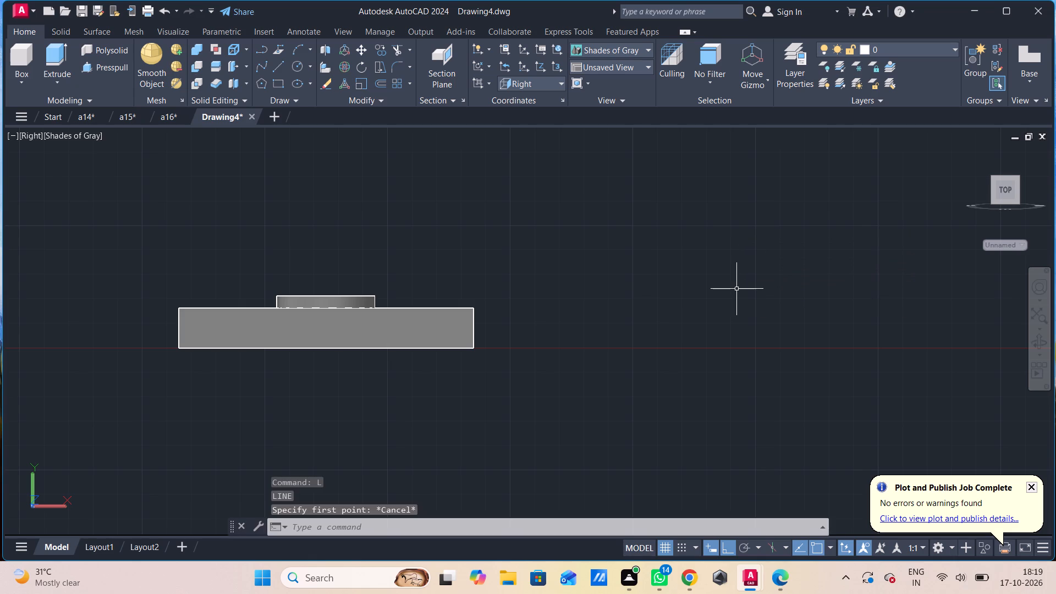
# Draw a horizontal line 120 long in the empty space to the right of the plate.
pyautogui.press('l')
pyautogui.press('Return')
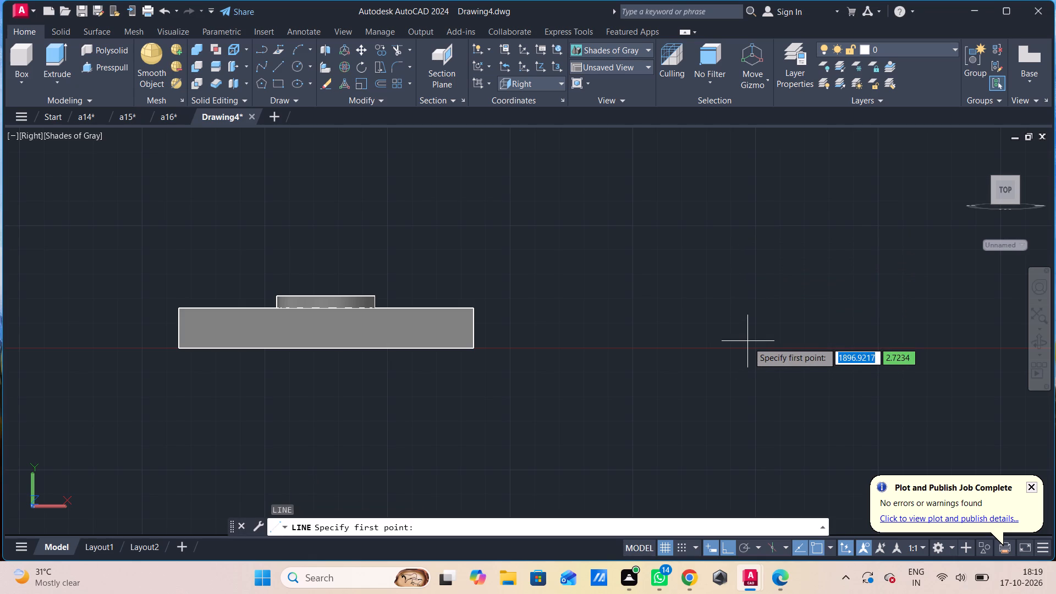
pyautogui.click(695, 331)
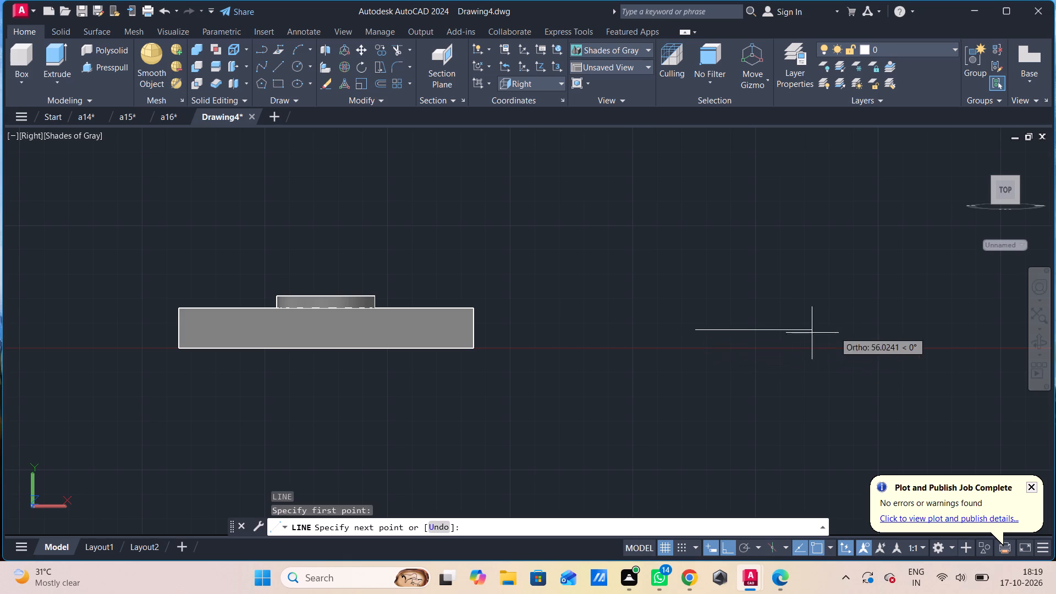
pyautogui.write('120')
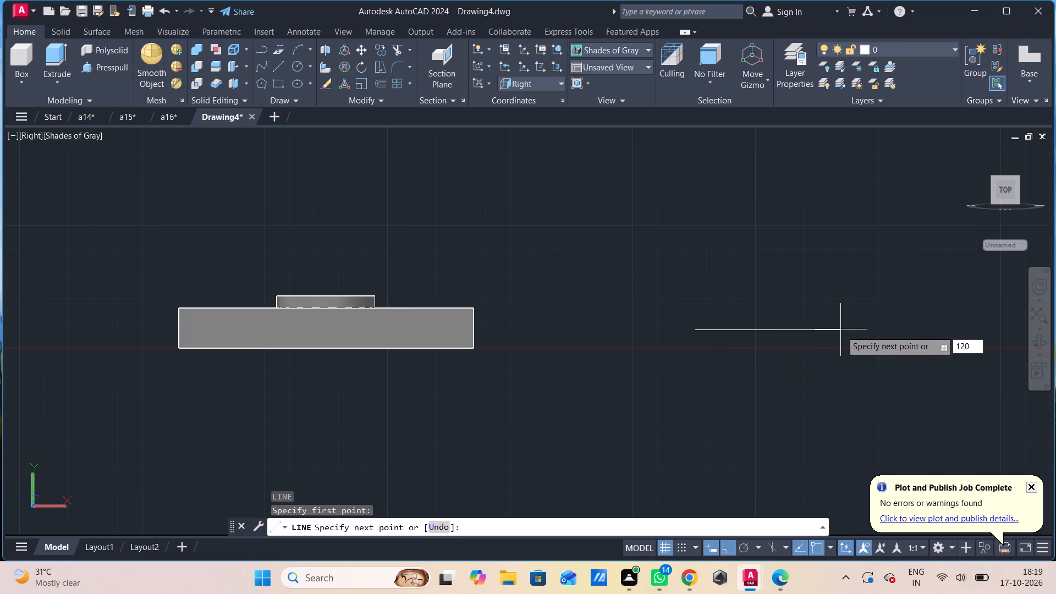
pyautogui.press('Return')
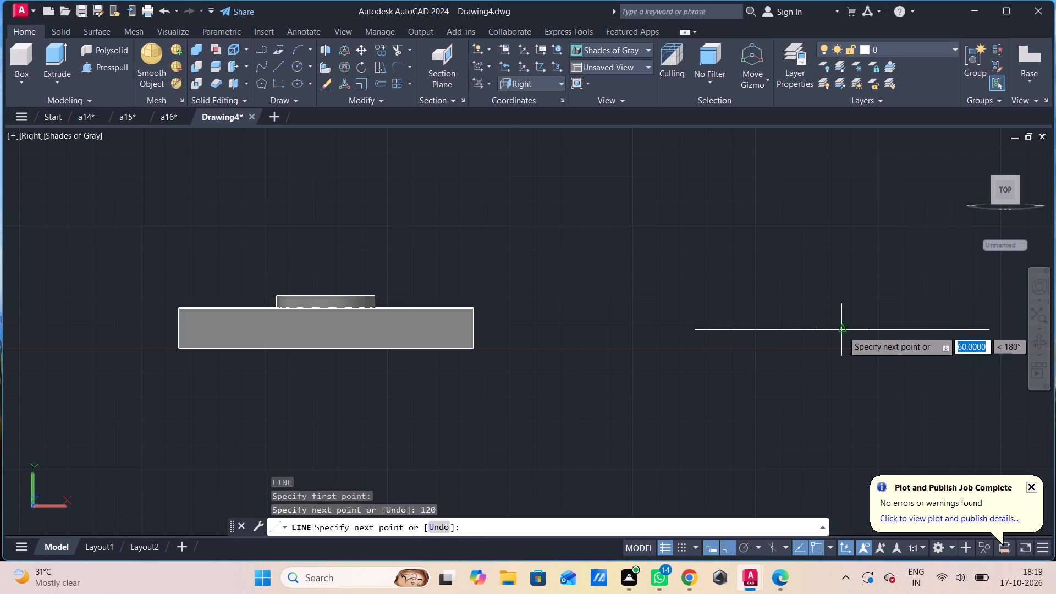
# Draw a 116-long vertical line upward from the midpoint of the horizontal line and end the command.
pyautogui.click(843, 331)
pyautogui.scroll(-1, 843, 267)
pyautogui.moveTo(843, 267); pyautogui.dragTo(837, 273, button='middle')
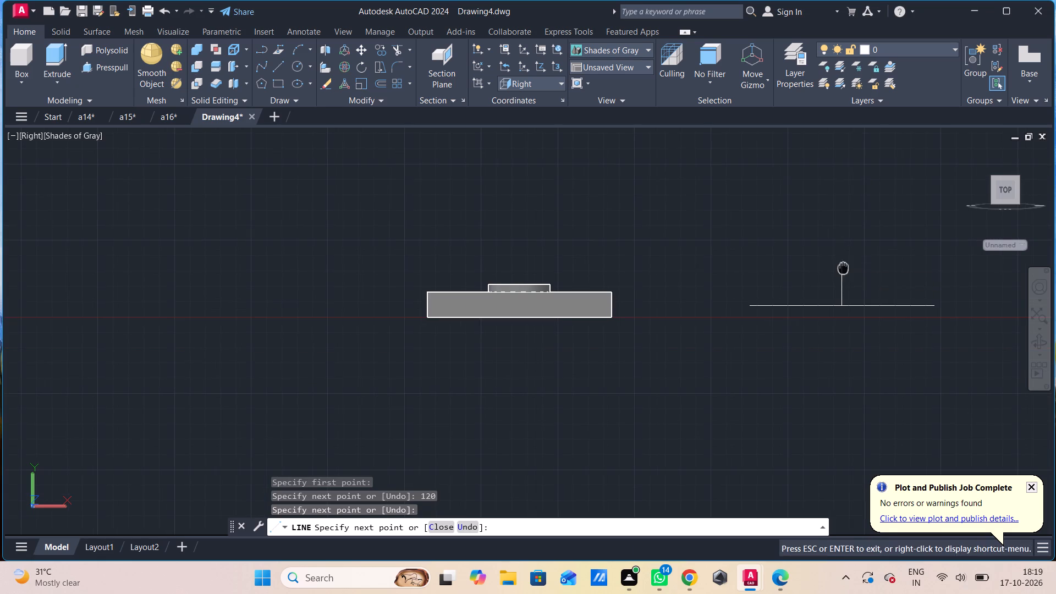
pyautogui.moveTo(837, 273); pyautogui.dragTo(725, 357, button='middle')
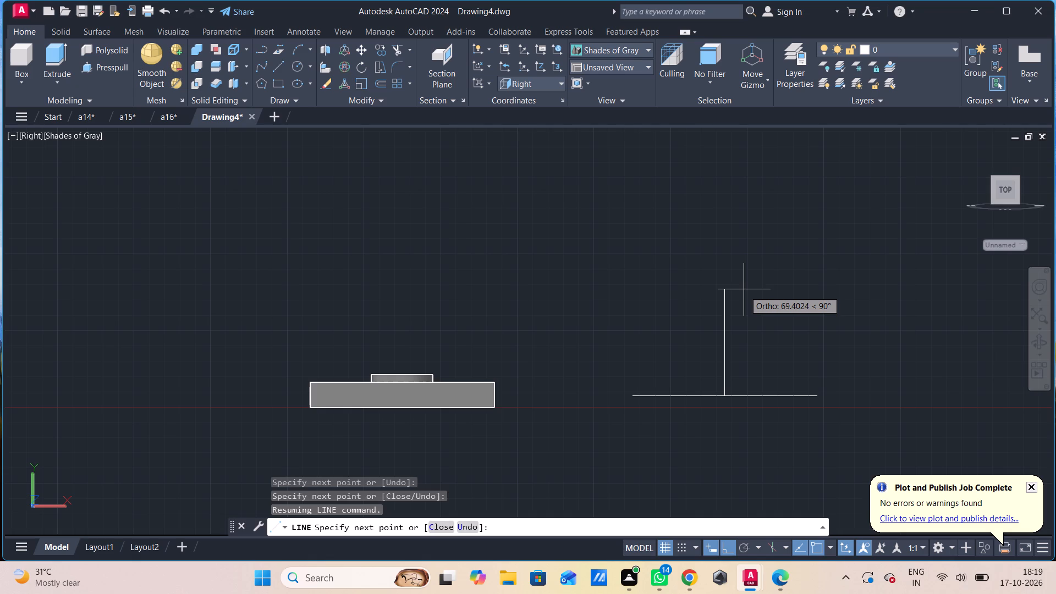
pyautogui.write('11')
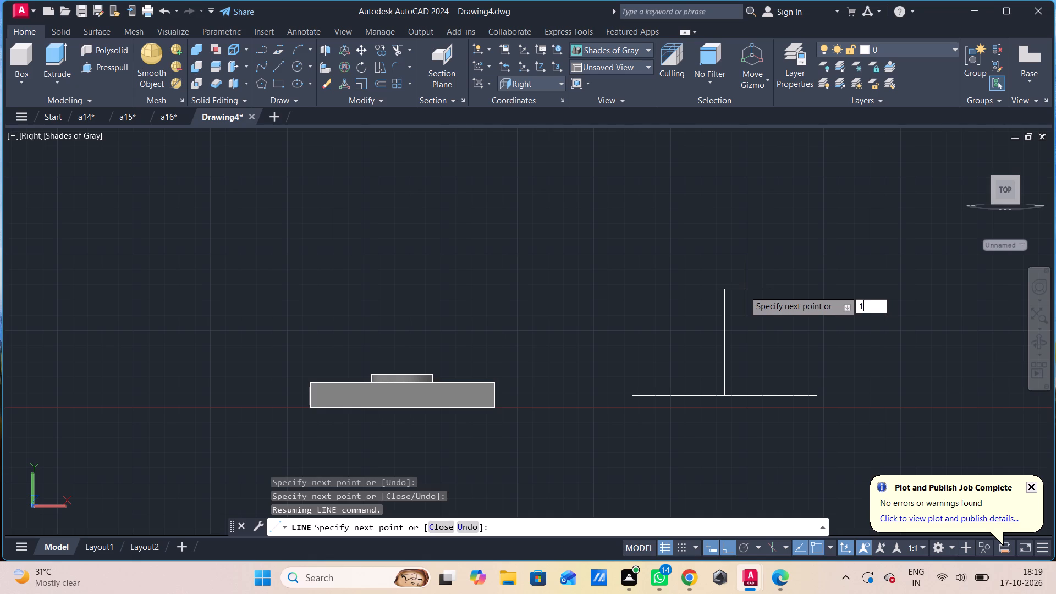
pyautogui.press('6')
pyautogui.press('Return')
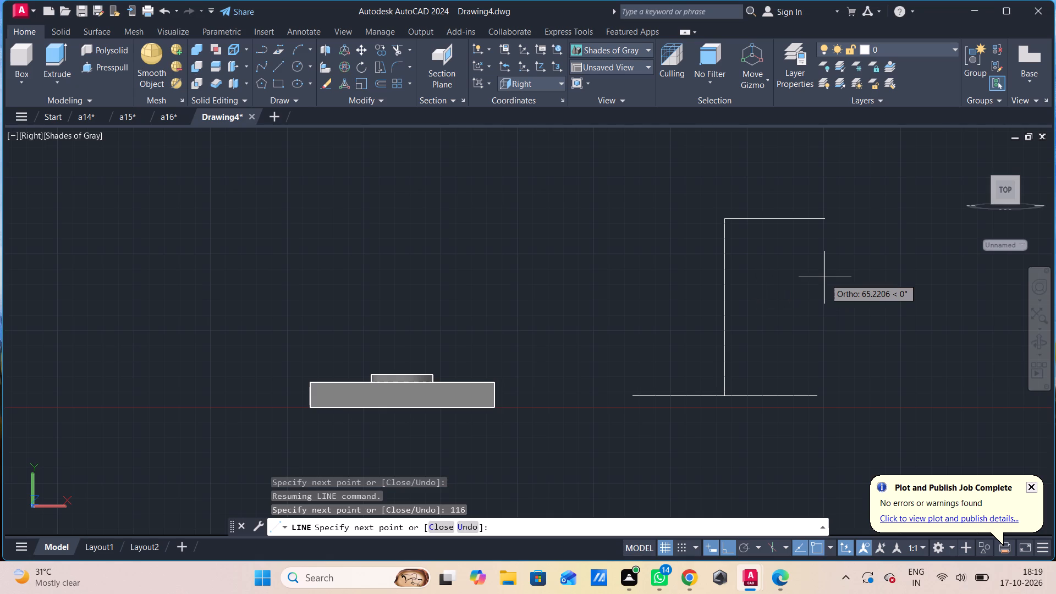
pyautogui.press('Escape')
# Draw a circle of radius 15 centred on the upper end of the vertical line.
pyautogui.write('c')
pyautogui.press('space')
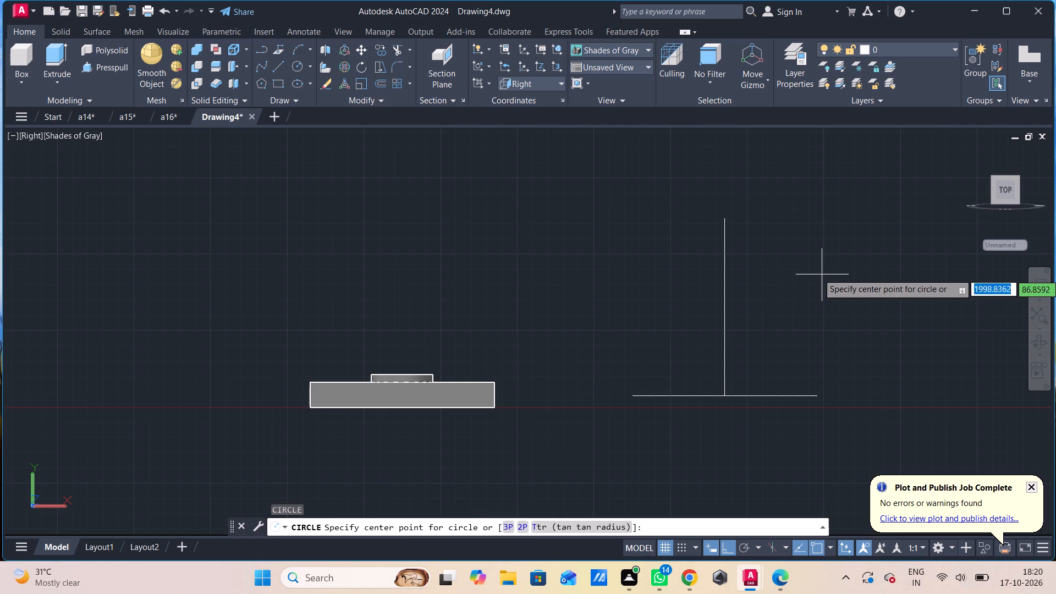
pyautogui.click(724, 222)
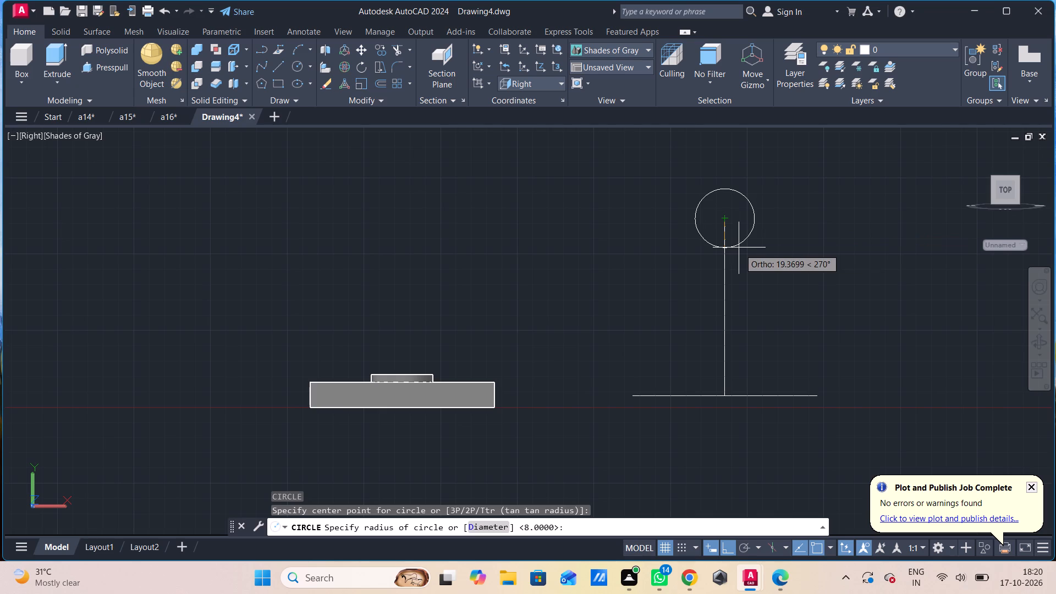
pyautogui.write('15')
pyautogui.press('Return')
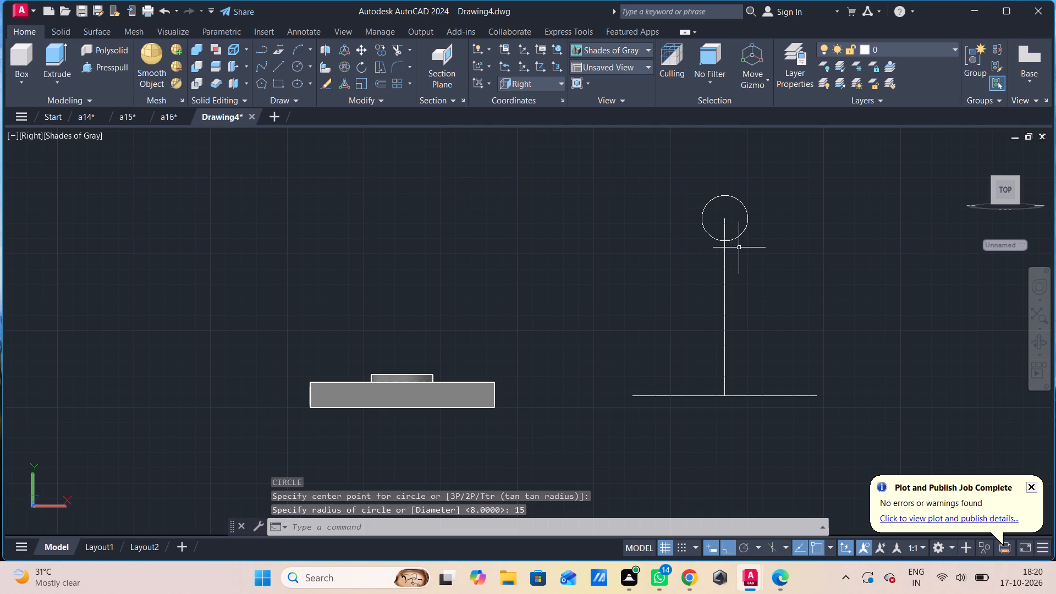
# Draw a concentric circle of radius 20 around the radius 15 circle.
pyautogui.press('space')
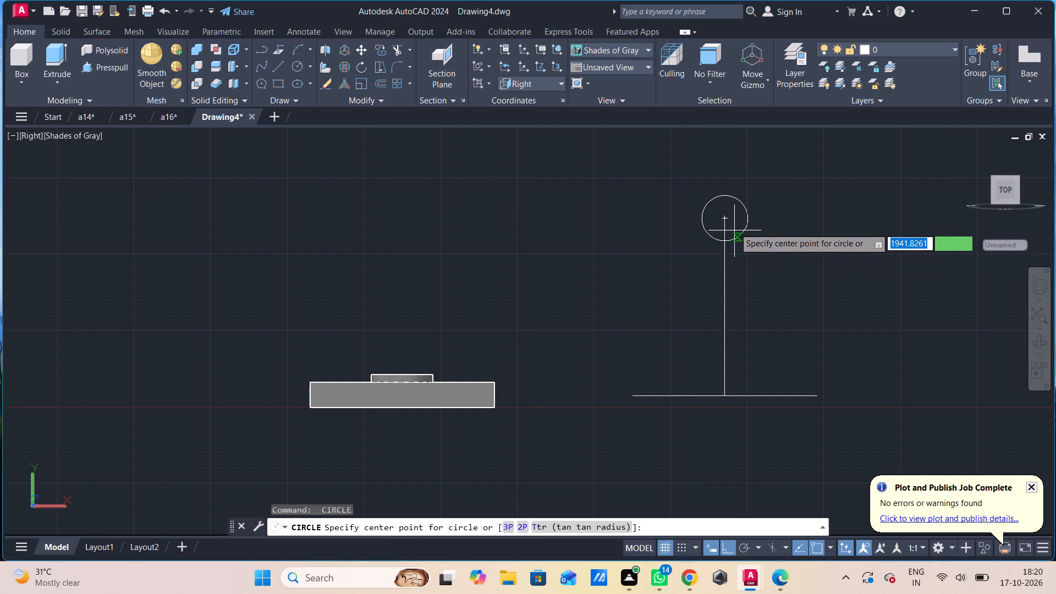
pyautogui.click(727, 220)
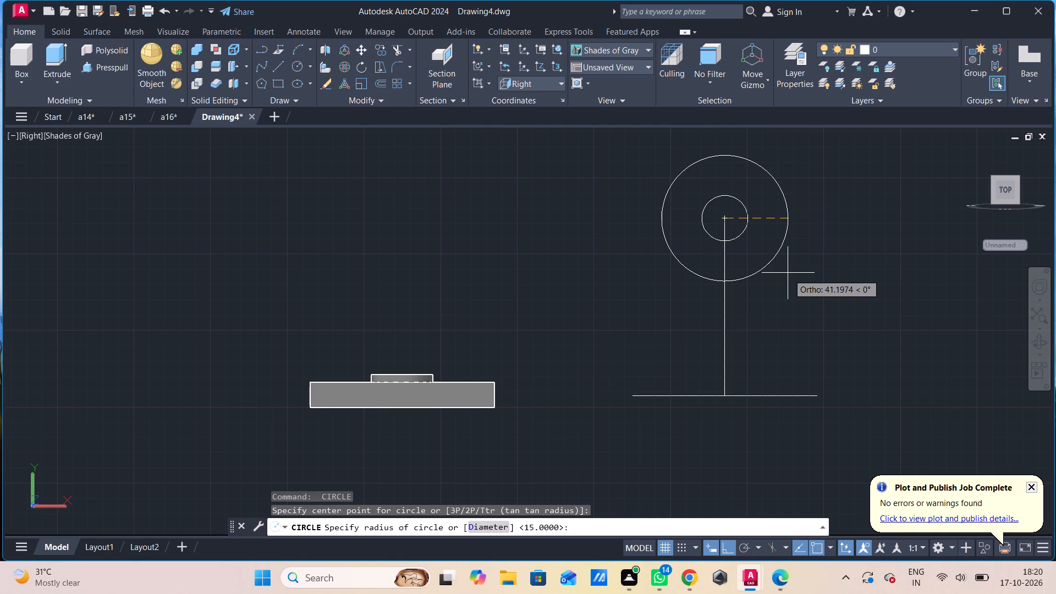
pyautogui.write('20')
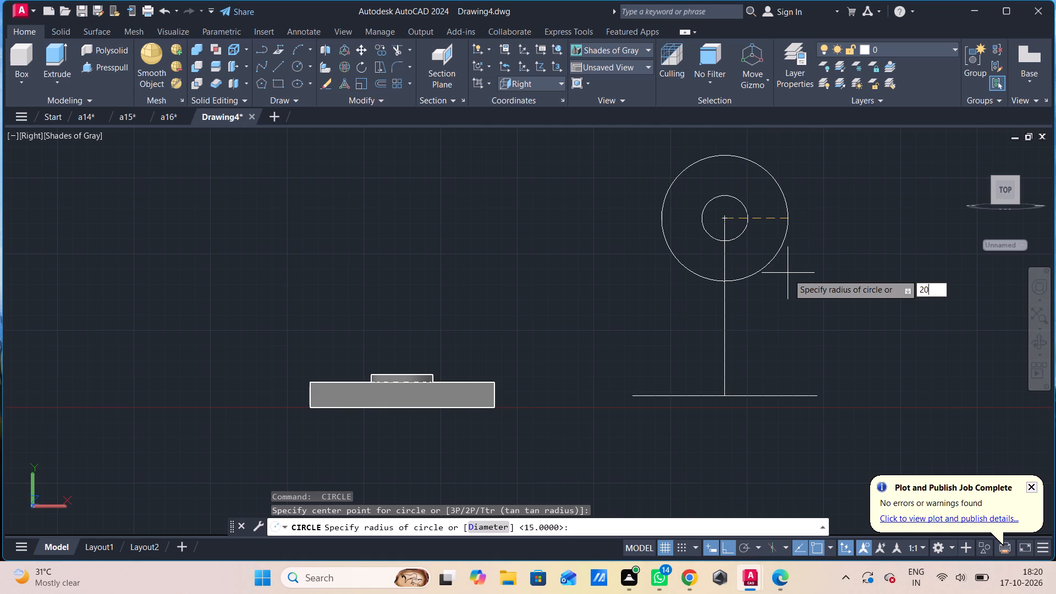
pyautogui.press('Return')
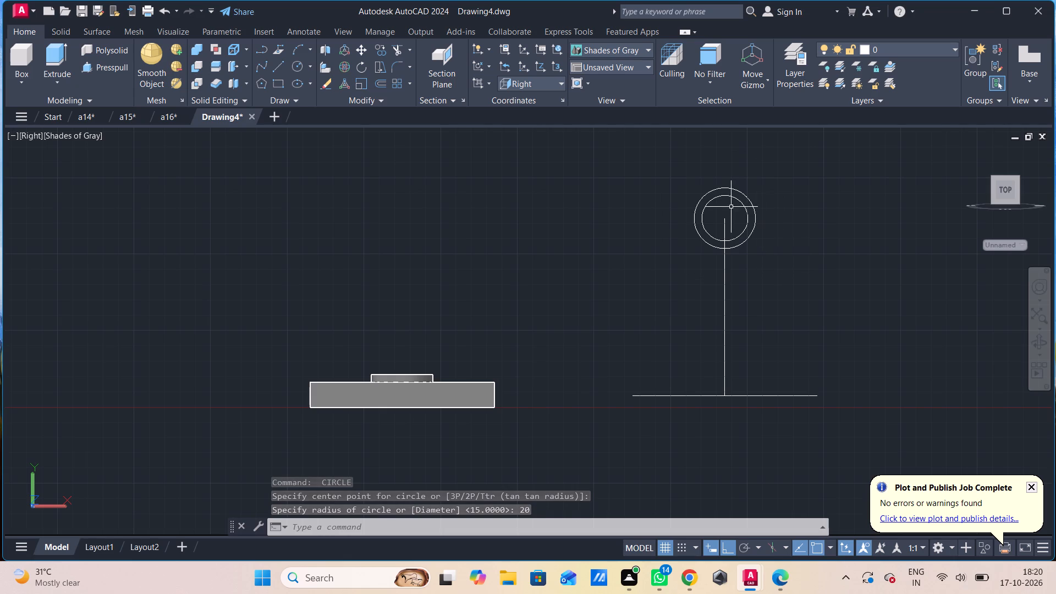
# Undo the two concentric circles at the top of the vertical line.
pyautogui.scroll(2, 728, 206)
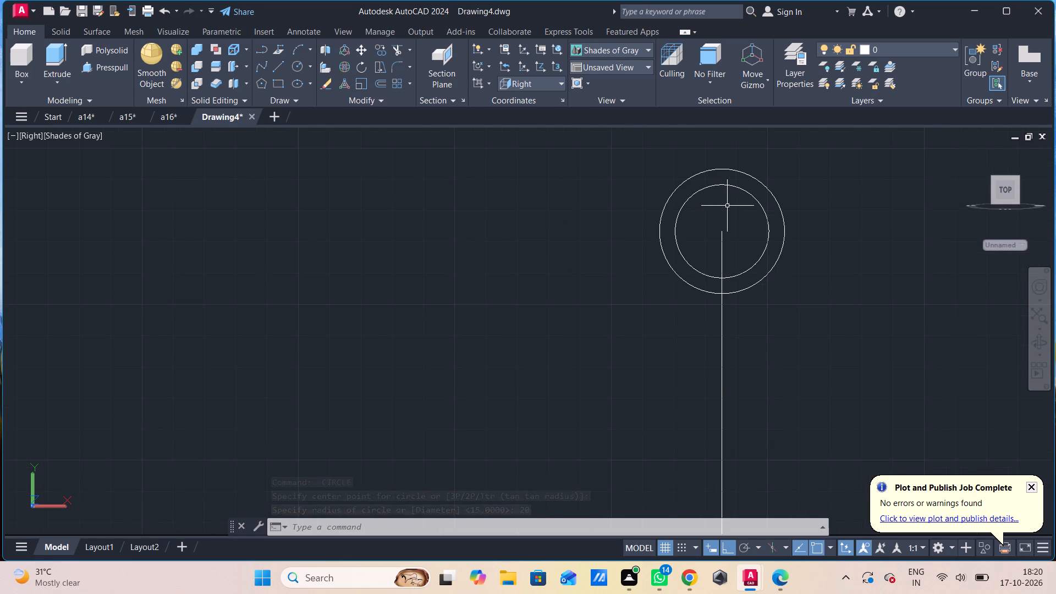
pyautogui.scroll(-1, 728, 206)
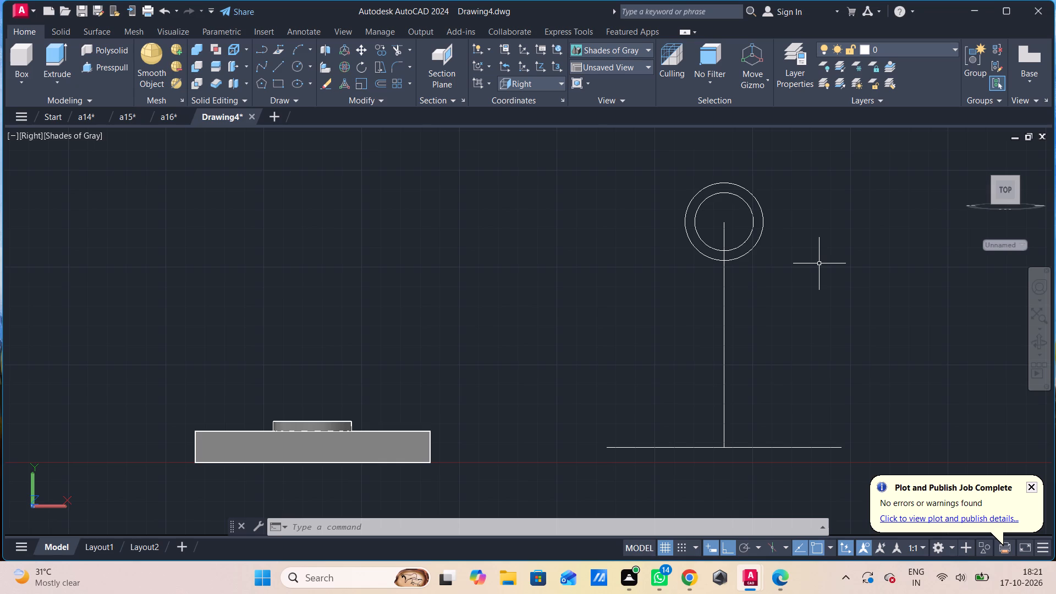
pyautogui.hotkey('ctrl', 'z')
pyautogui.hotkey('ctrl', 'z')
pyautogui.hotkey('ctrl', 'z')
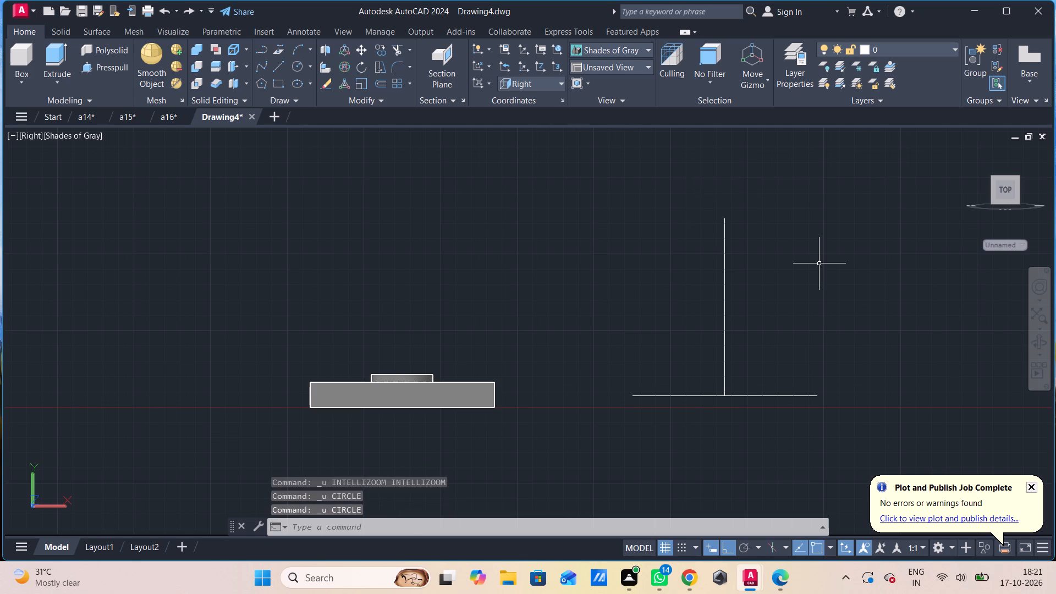
# Redo the radius 15 circle at the upper end of the vertical line.
pyautogui.keyDown('ctrl'); pyautogui.click(820, 265); pyautogui.keyUp('ctrl')
pyautogui.hotkey('ctrl', 'y')
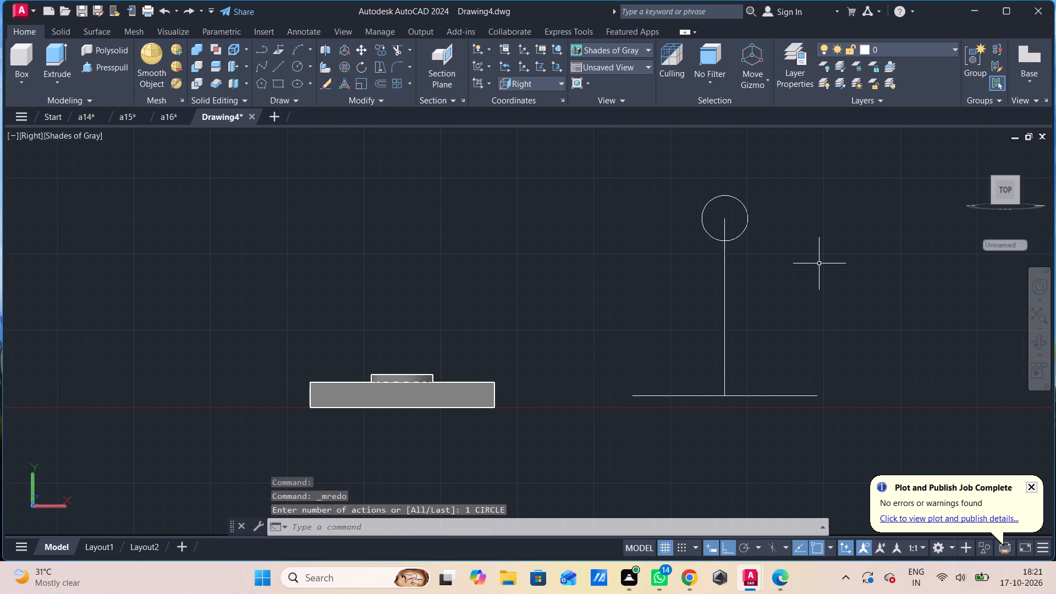
# Draw a concentric circle of radius 30 around the radius 15 circle.
pyautogui.press('c')
pyautogui.press('space')
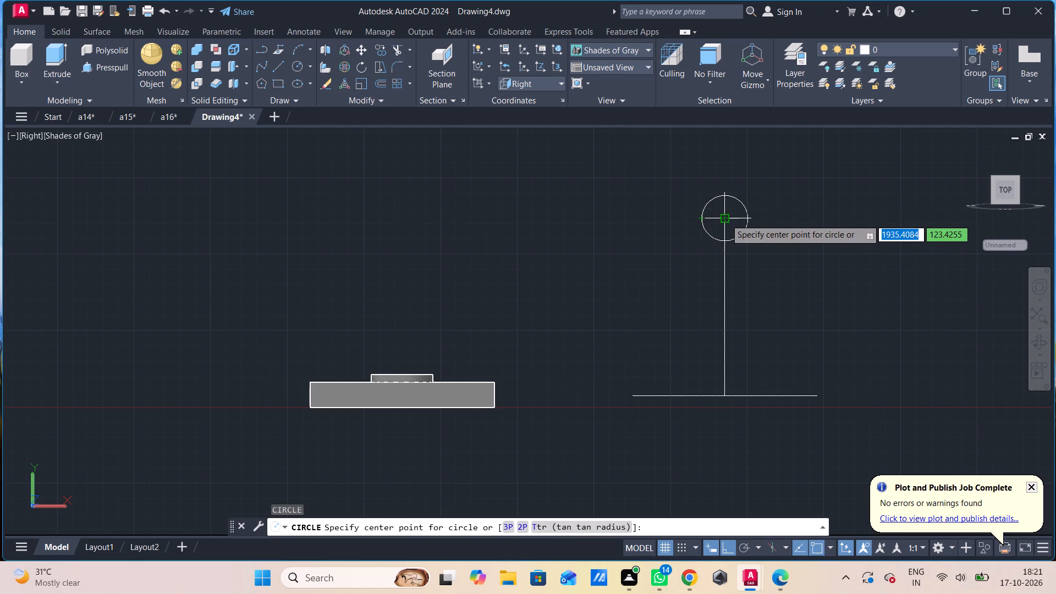
pyautogui.click(725, 219)
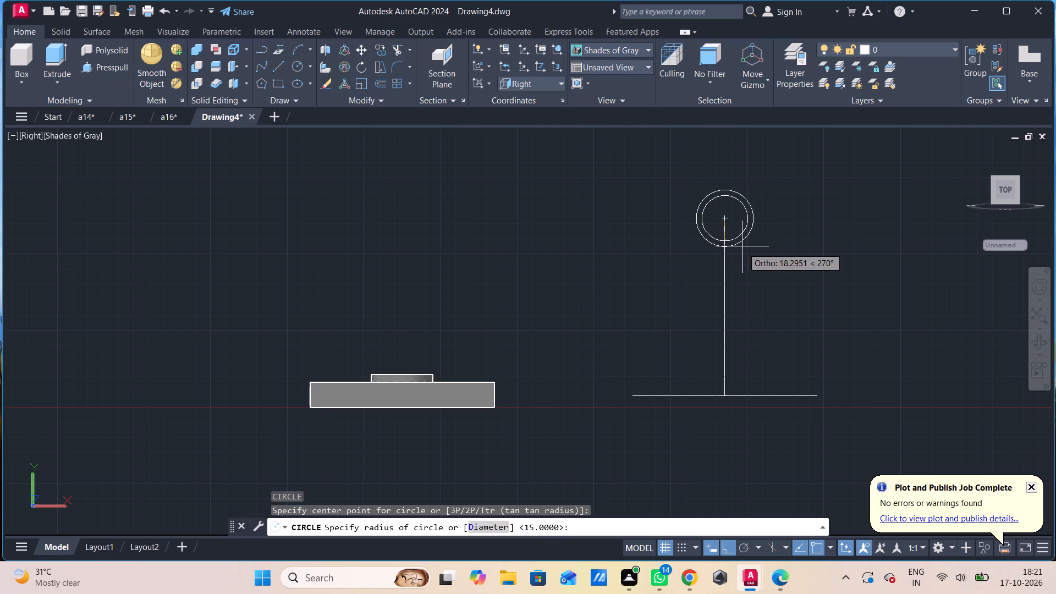
pyautogui.write('30')
pyautogui.press('Return')
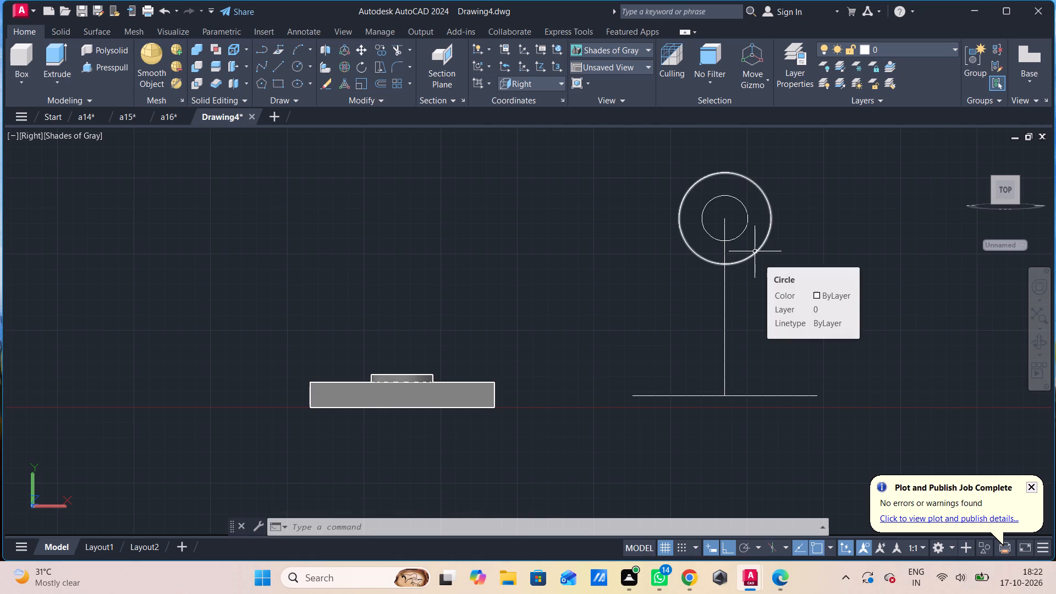
# Draw two sloping lines from the ends of the horizontal base line up to the sides of the radius 30 circle.
pyautogui.press('l')
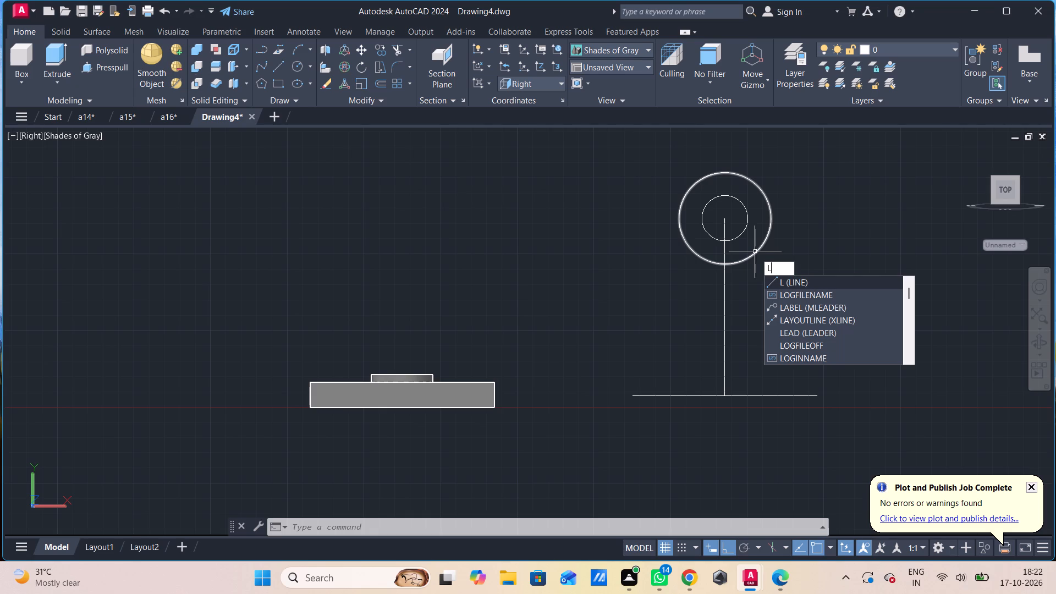
pyautogui.press('Return')
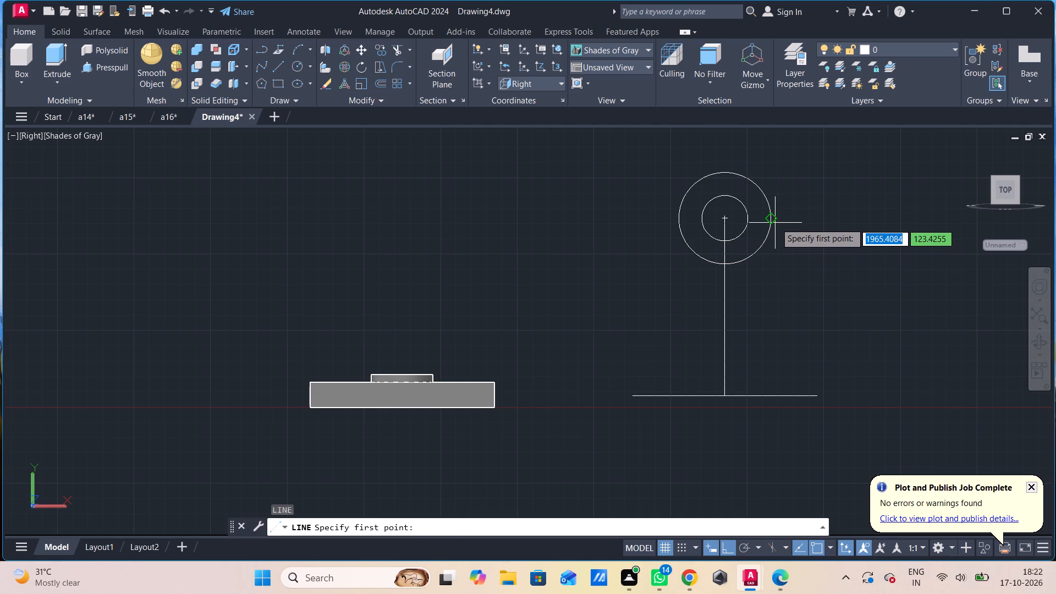
pyautogui.click(776, 221)
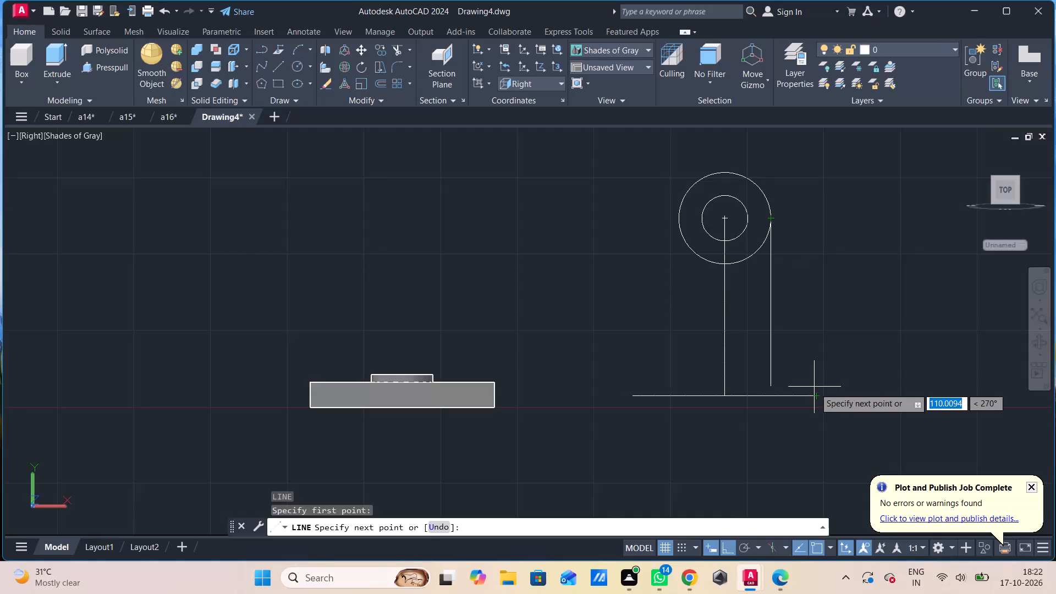
pyautogui.hotkey('ctrl', 'z')
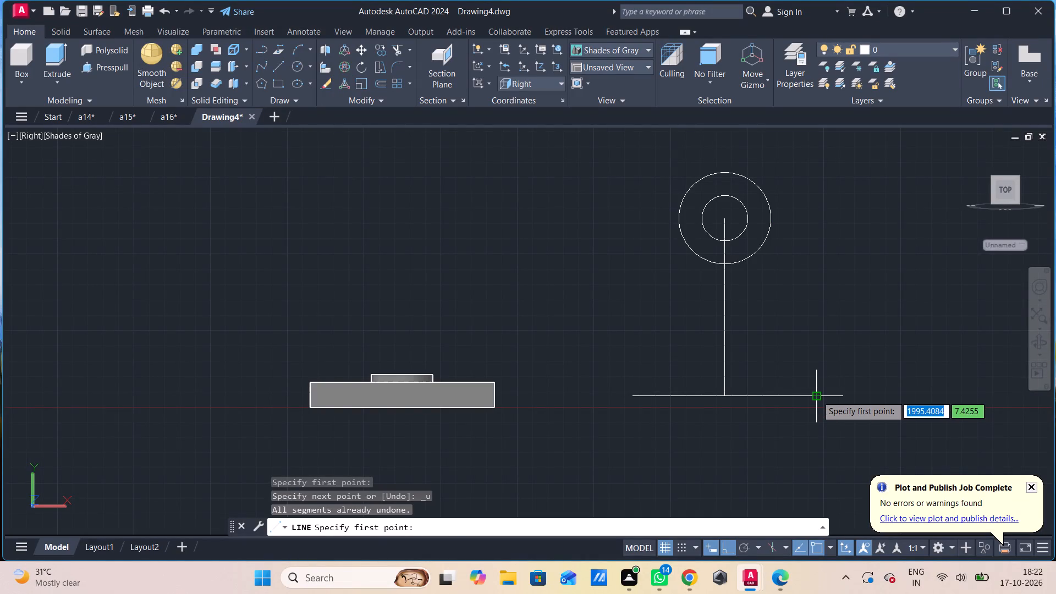
pyautogui.click(817, 398)
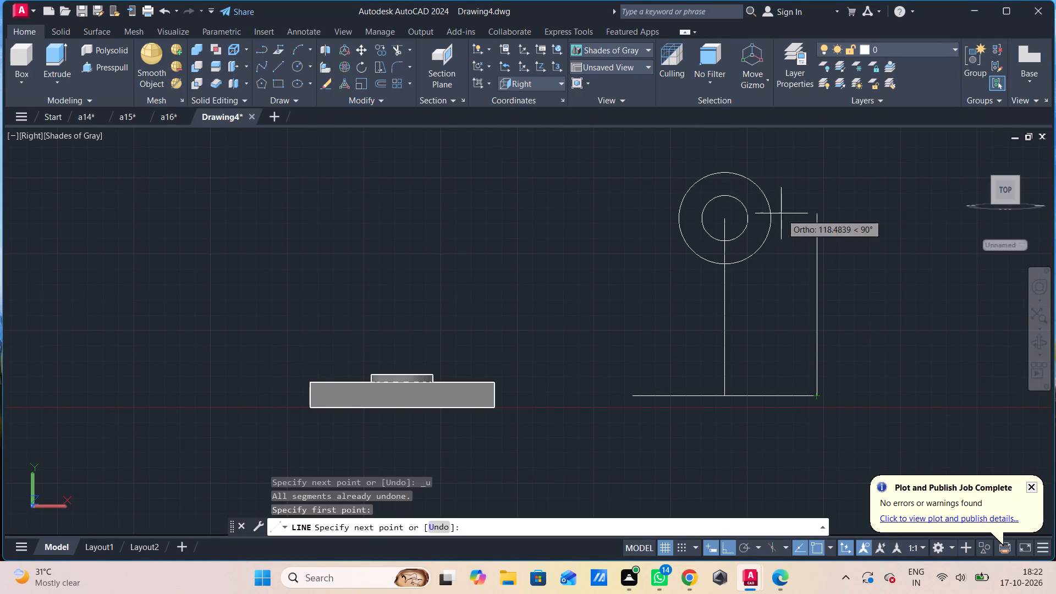
pyautogui.click(771, 206)
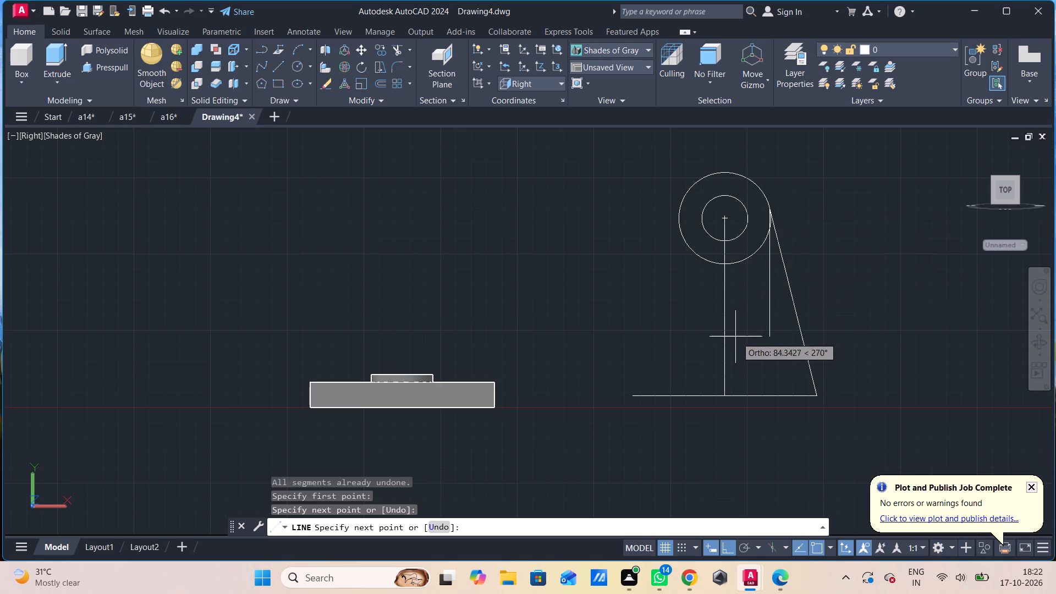
pyautogui.press('Escape')
pyautogui.press('space')
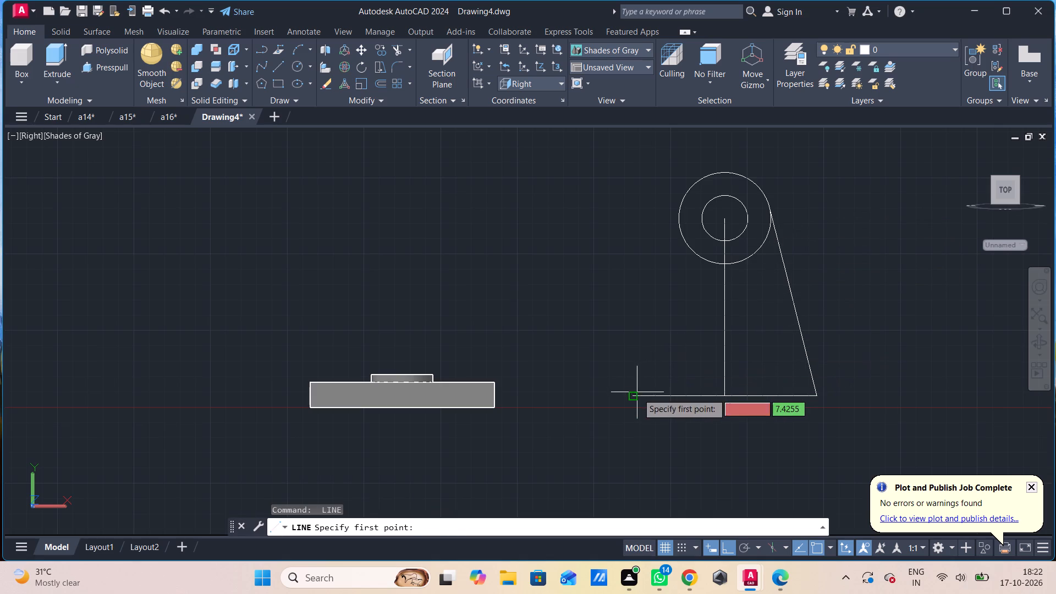
pyautogui.click(636, 393)
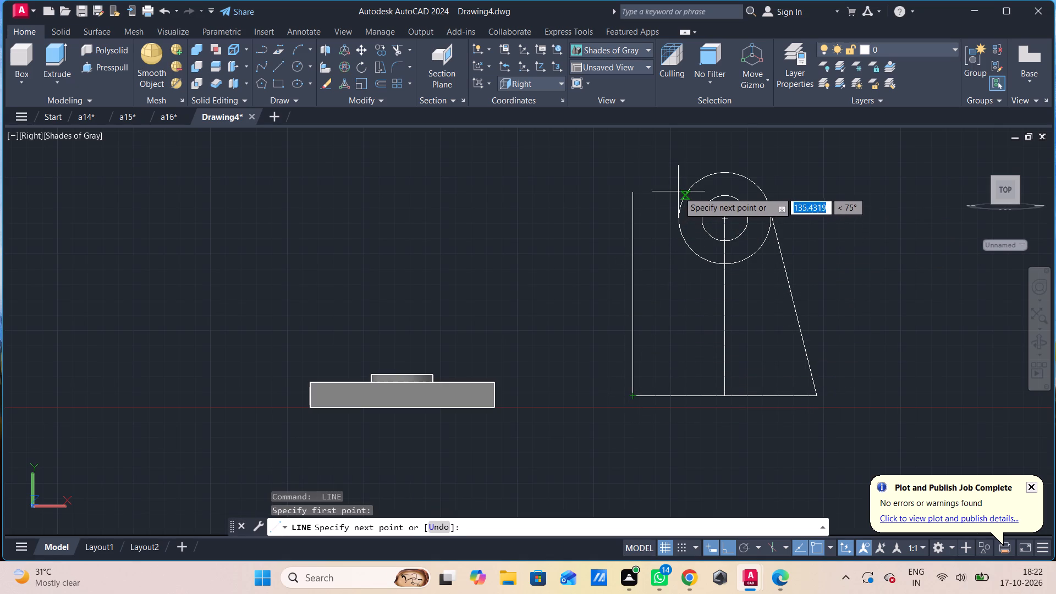
pyautogui.click(681, 206)
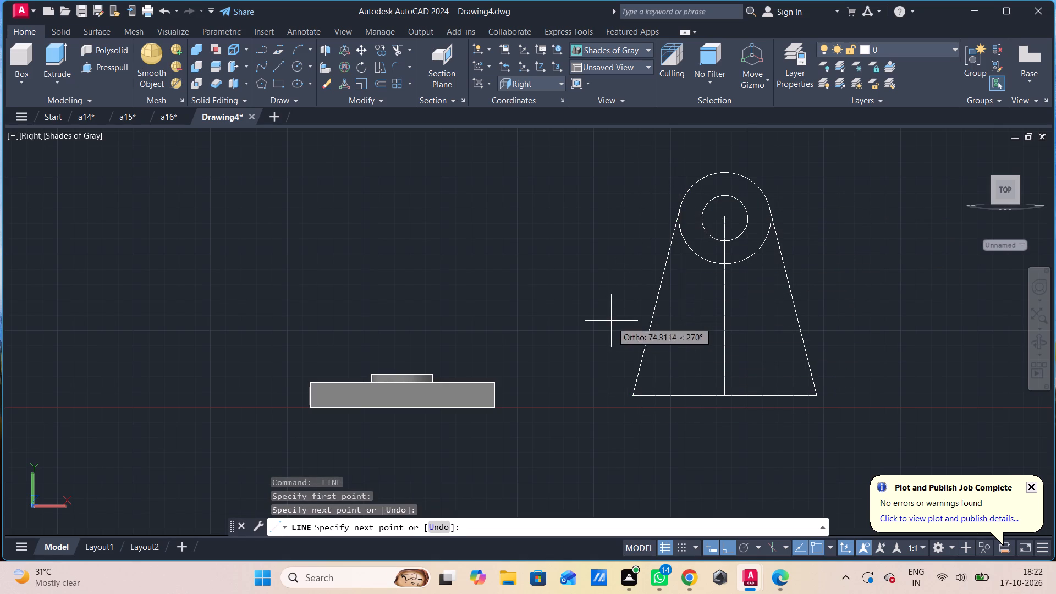
pyautogui.press('Escape')
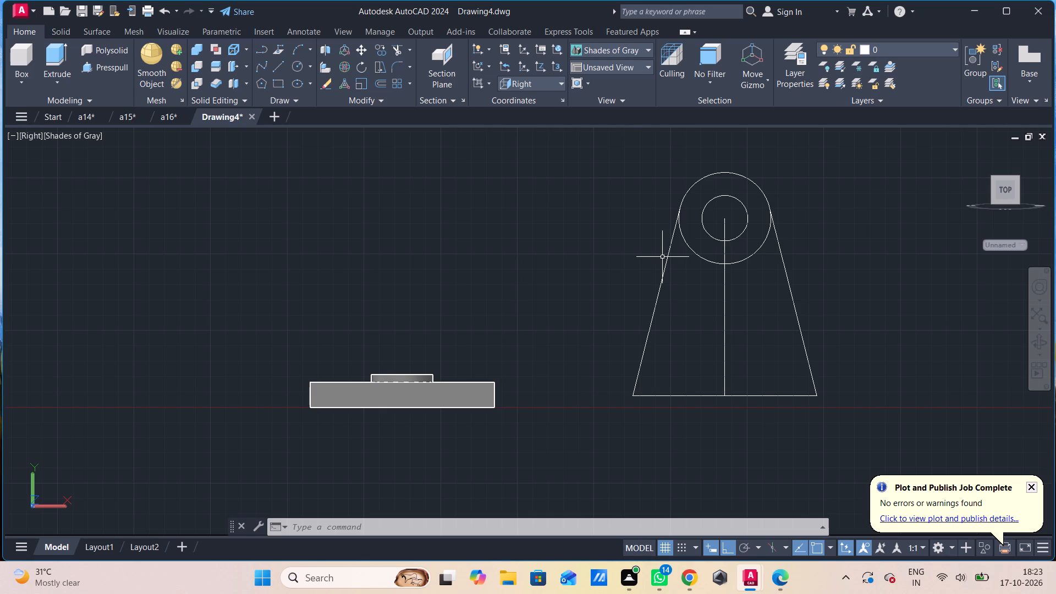
# Delete the vertical centre line between the base line and the circle centre.
pyautogui.click(726, 283)
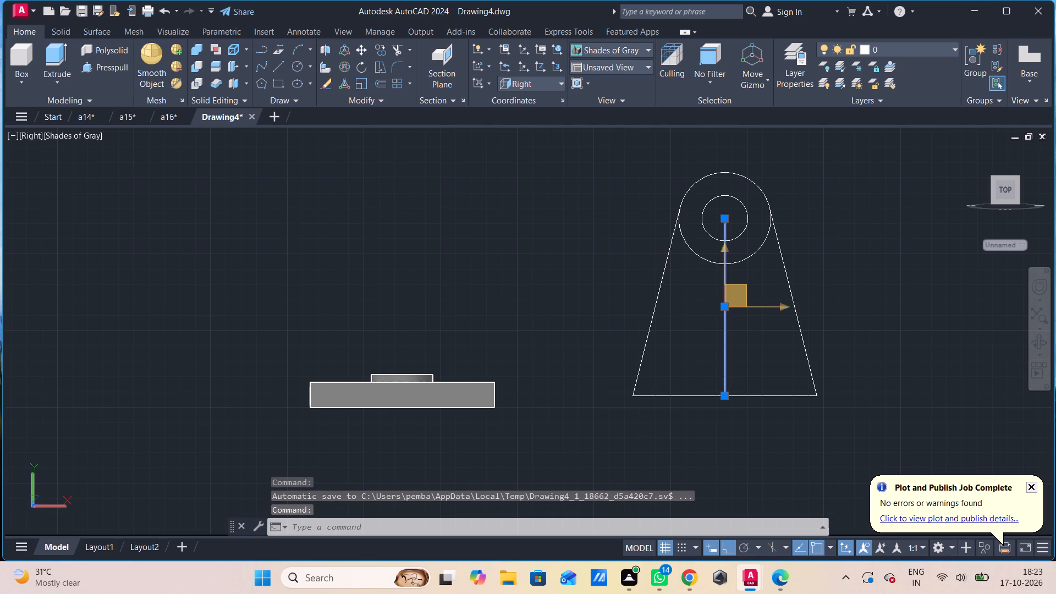
pyautogui.press('Delete')
pyautogui.write("l'")
pyautogui.press('Return')
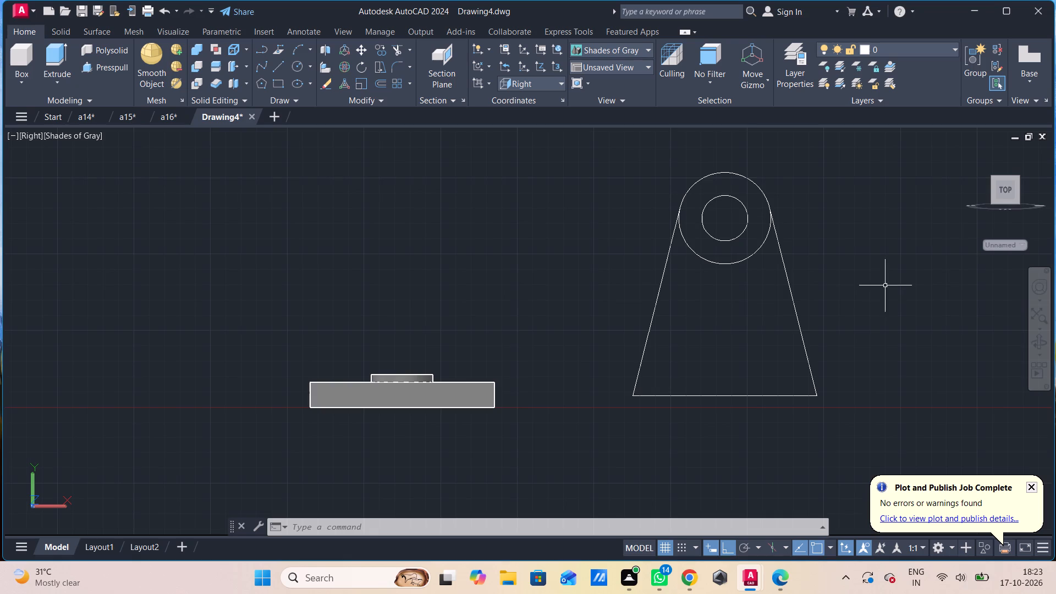
# Draw a 90-long vertical line downward from the centre of the circles.
pyautogui.press('l')
pyautogui.press('space')
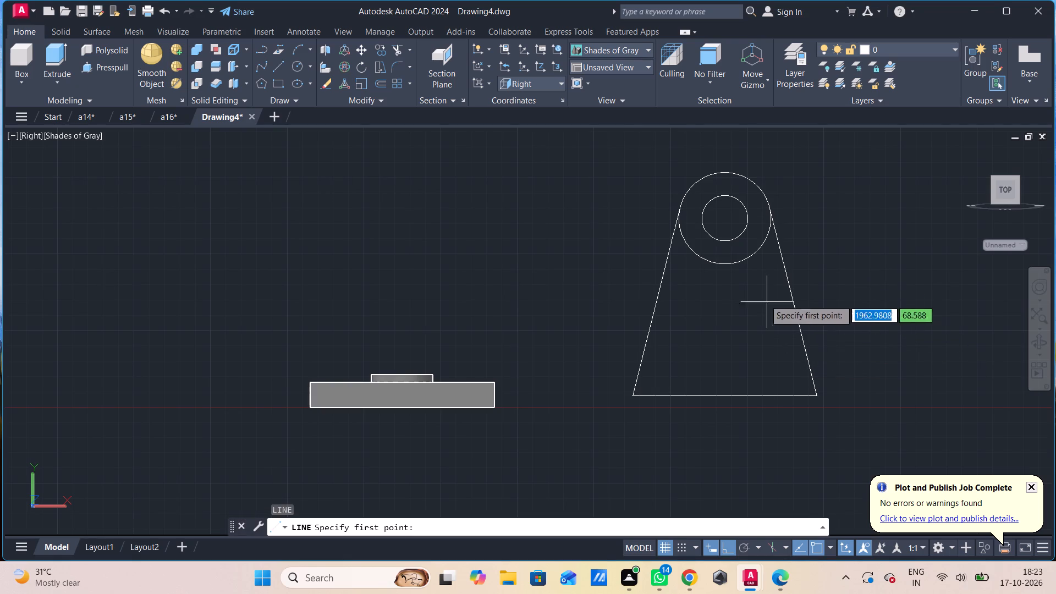
pyautogui.click(724, 218)
pyautogui.write('90')
pyautogui.press('Return')
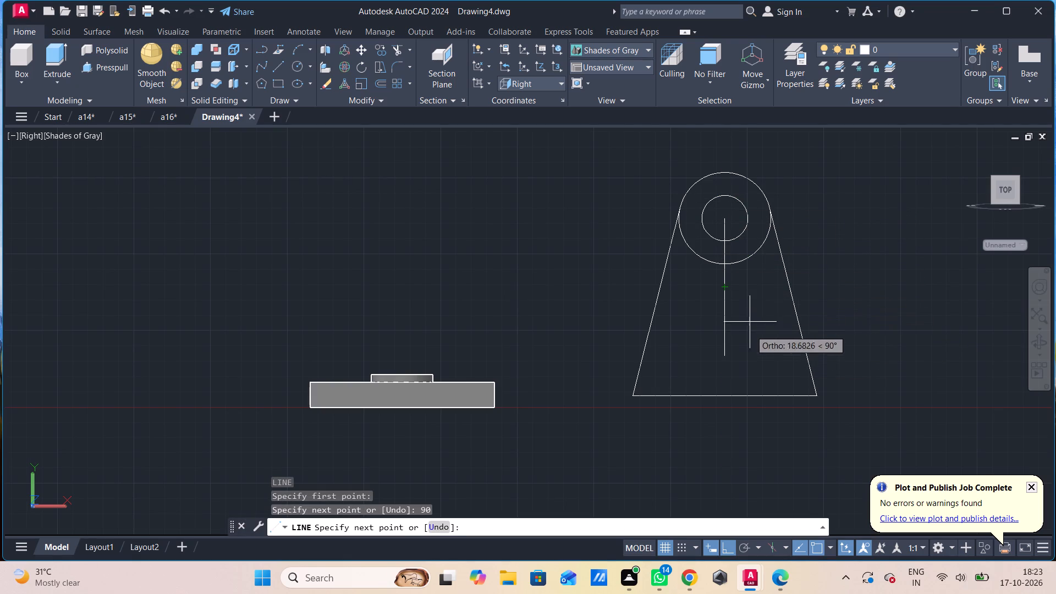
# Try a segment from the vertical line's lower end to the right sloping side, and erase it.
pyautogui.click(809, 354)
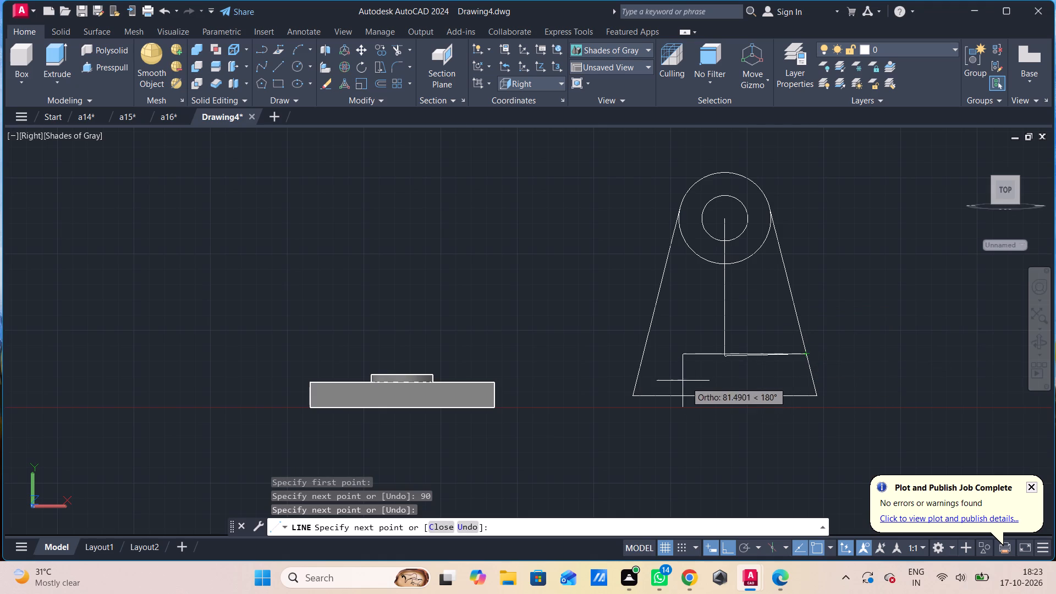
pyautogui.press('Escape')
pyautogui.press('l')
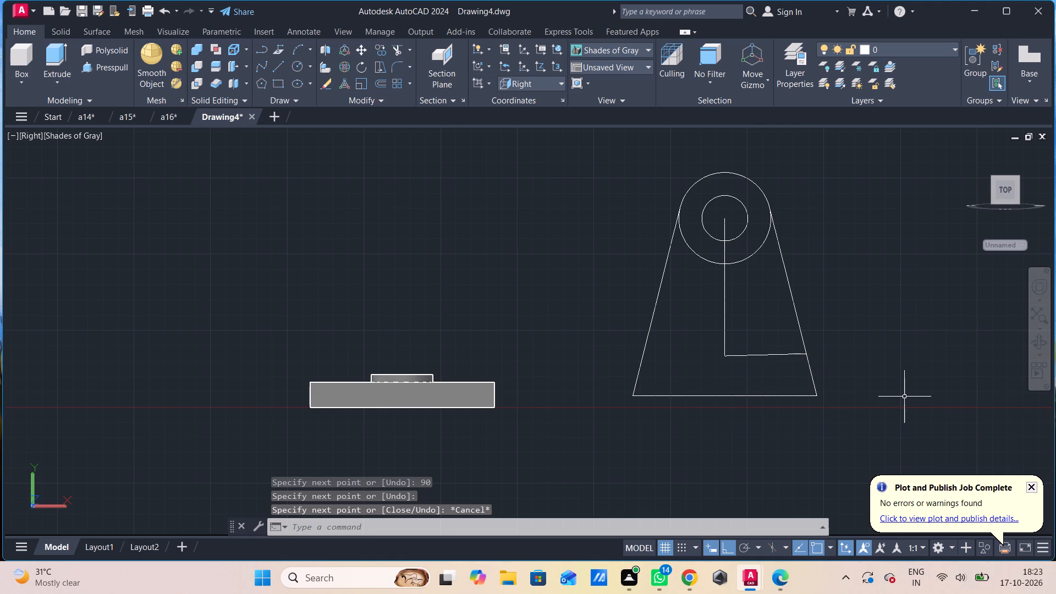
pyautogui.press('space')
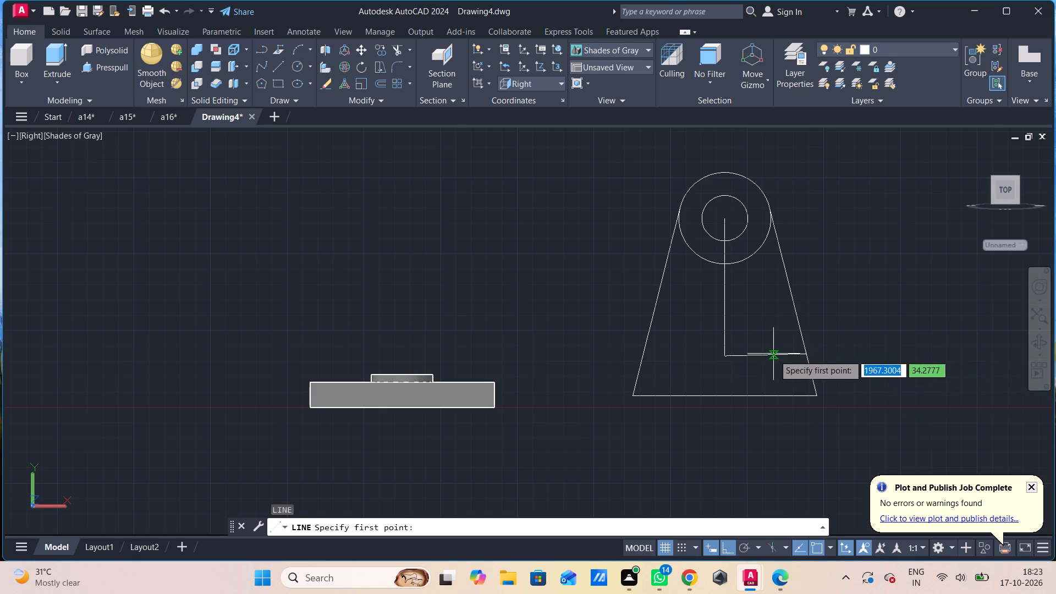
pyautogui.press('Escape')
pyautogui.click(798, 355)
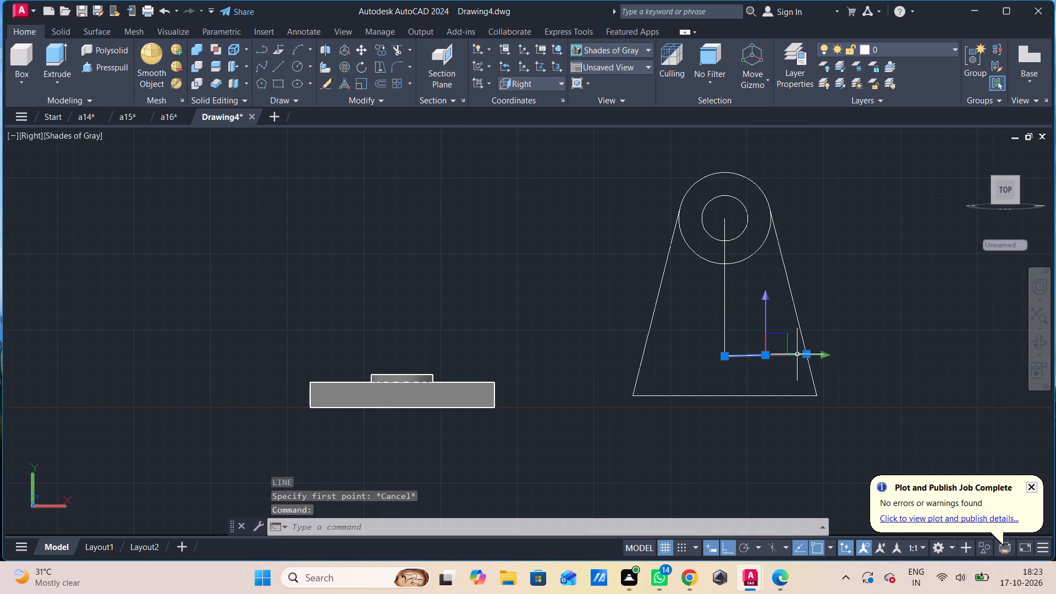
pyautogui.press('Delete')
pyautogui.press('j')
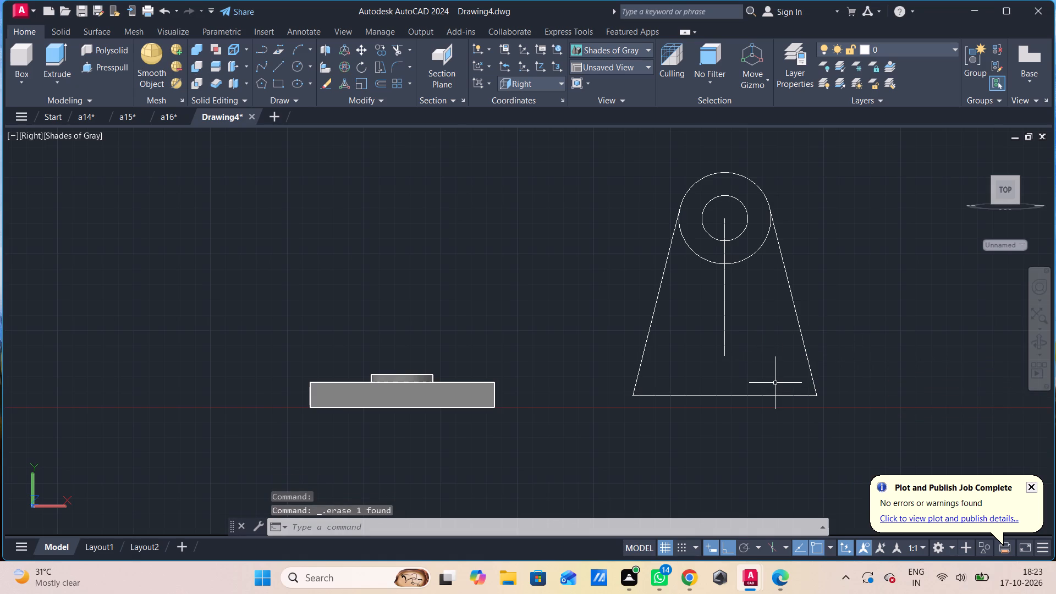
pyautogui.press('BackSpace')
# Draw 60-long horizontal lines to the right and to the left from the lower end of the vertical line.
pyautogui.press('l')
pyautogui.press('Return')
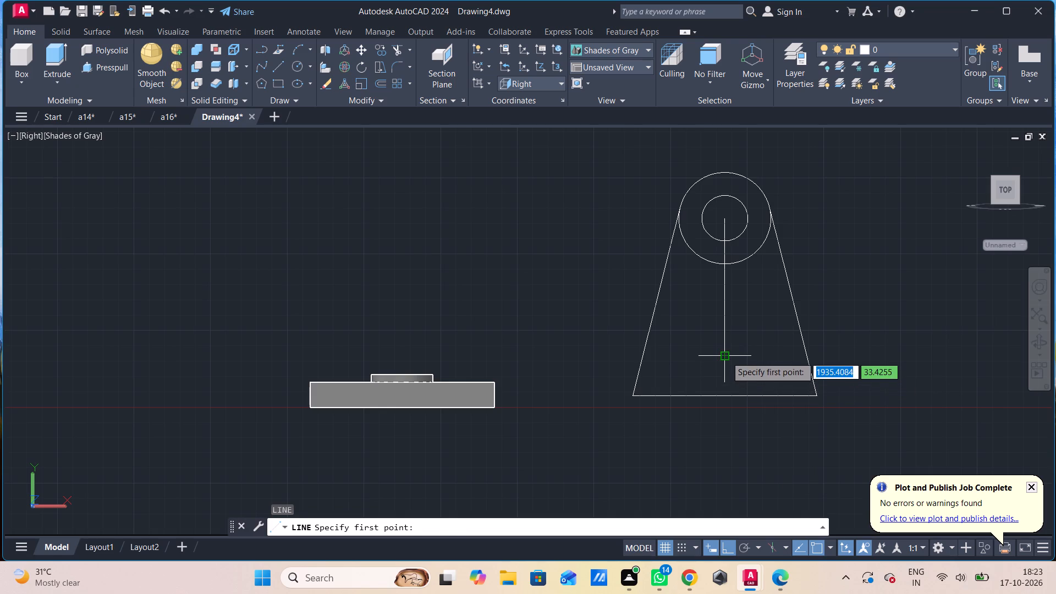
pyautogui.click(726, 356)
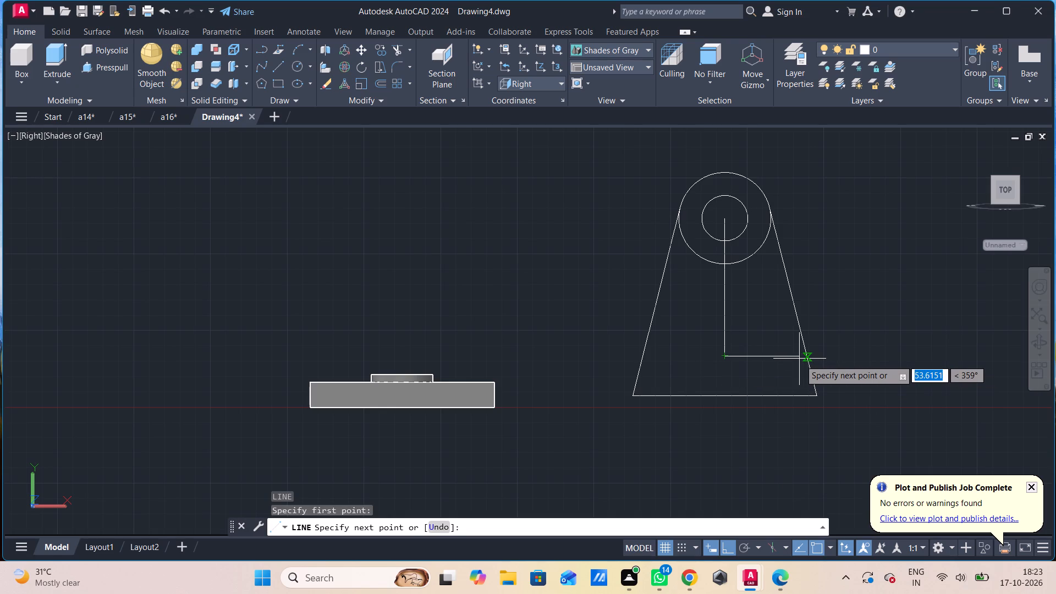
pyautogui.write('60')
pyautogui.press('Return')
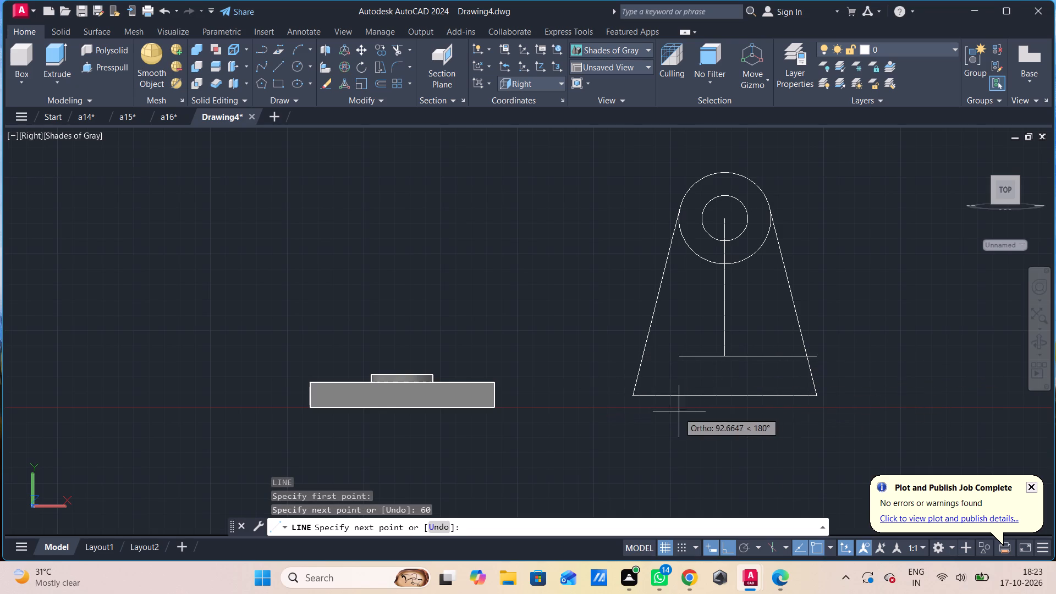
pyautogui.press('Escape')
pyautogui.press('space')
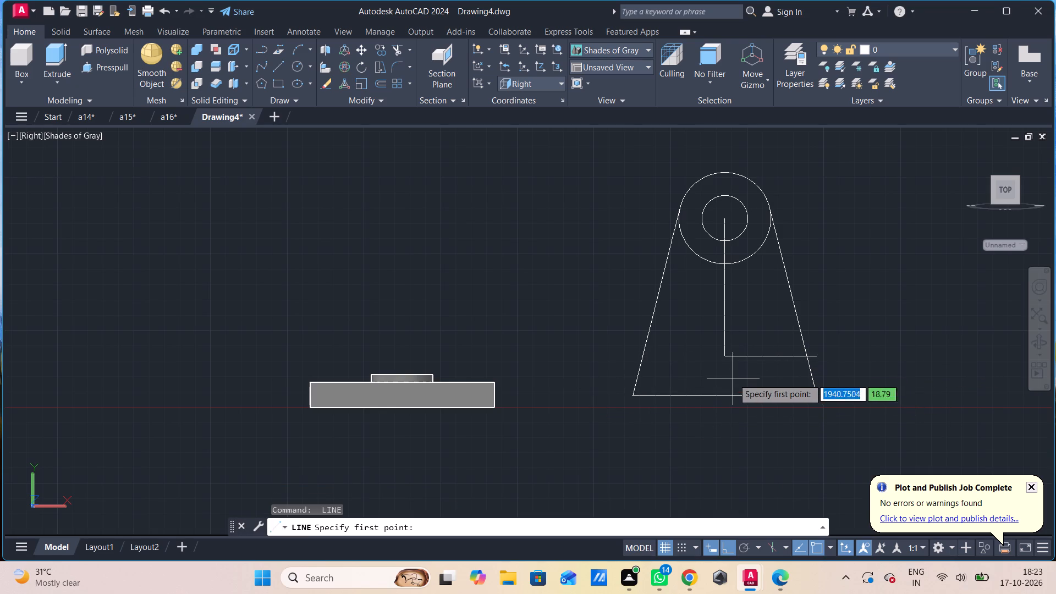
pyautogui.click(728, 359)
pyautogui.write('60')
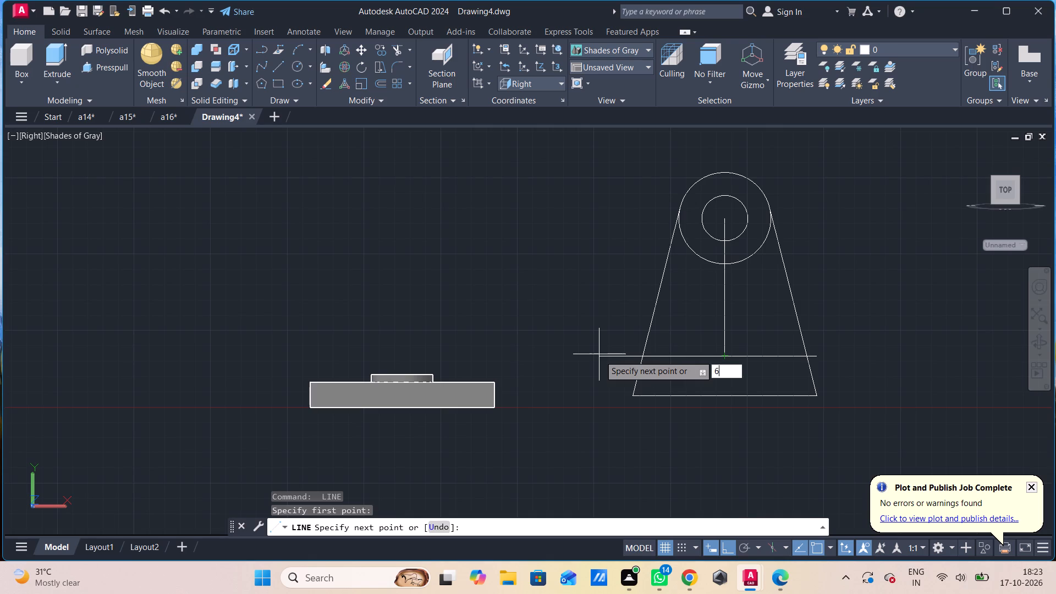
pyautogui.press('Return')
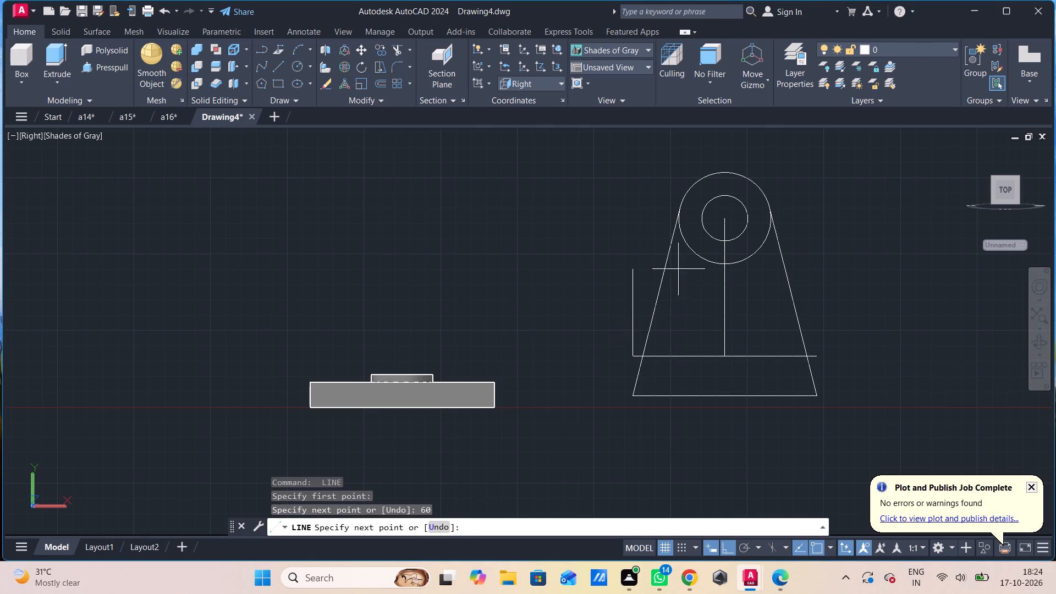
# Connect the left and right ends of the new horizontal line to the sides of the radius 30 circle with sloping lines.
pyautogui.click(683, 203)
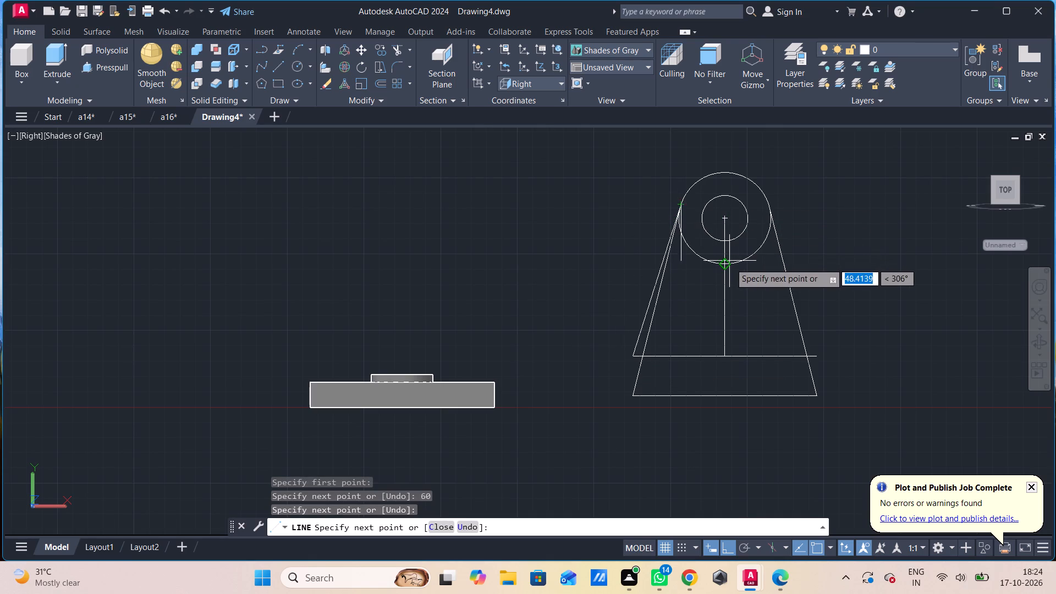
pyautogui.press('Escape')
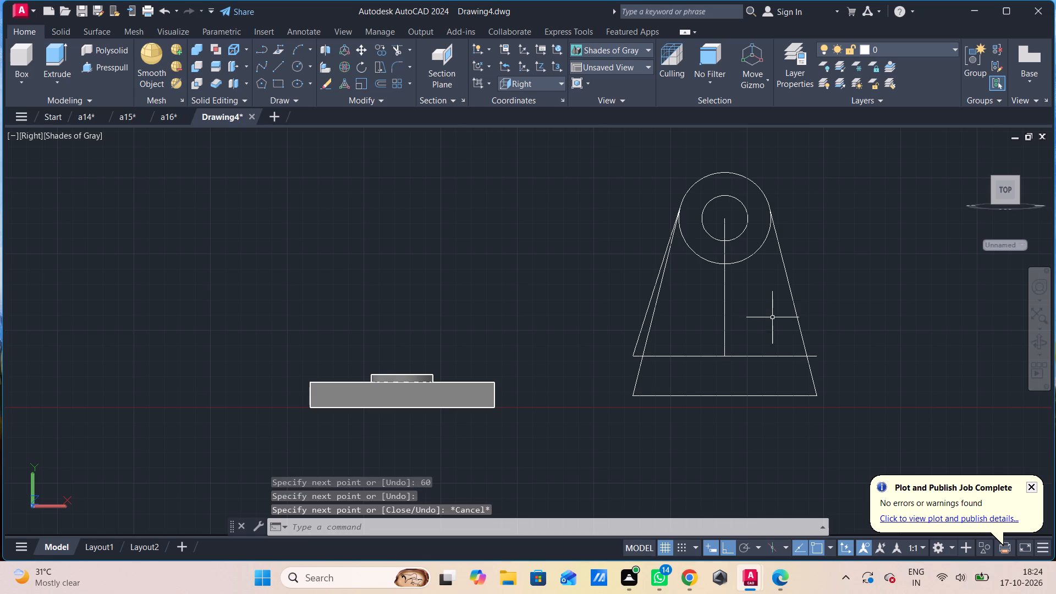
pyautogui.press('space')
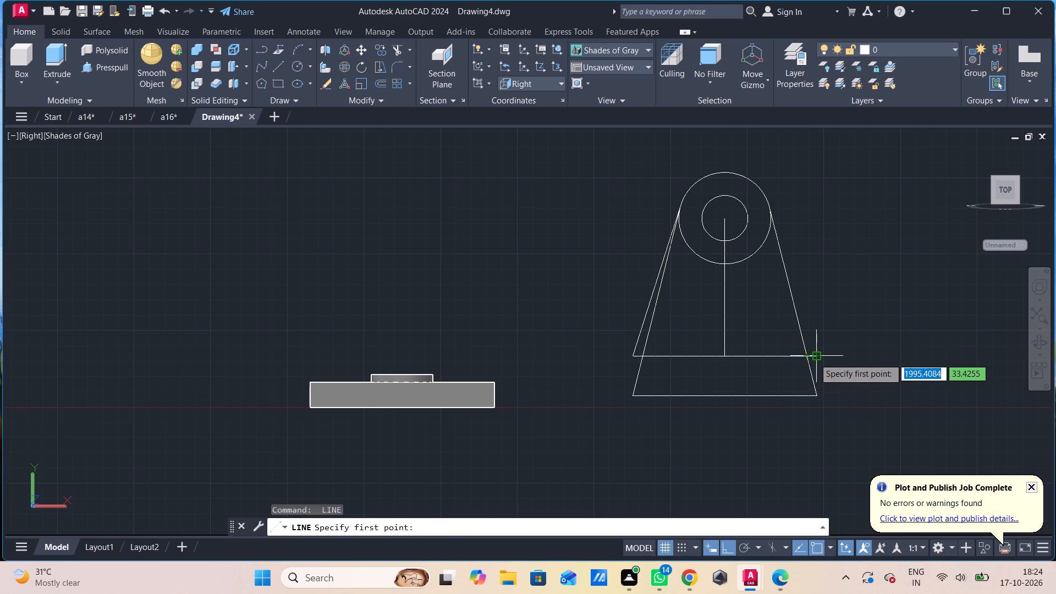
pyautogui.click(814, 358)
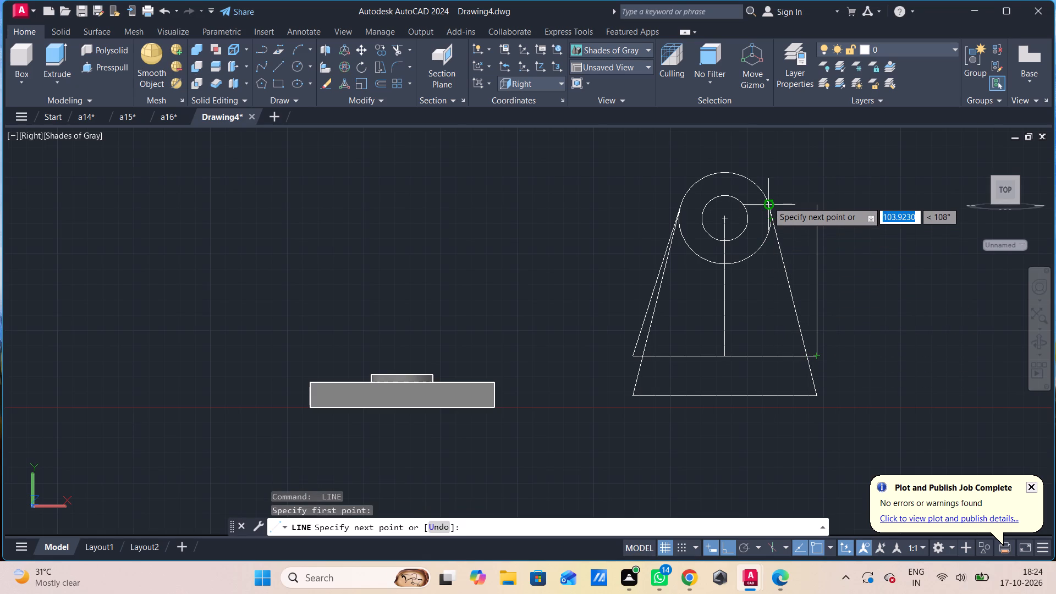
pyautogui.click(768, 201)
pyautogui.press('Escape')
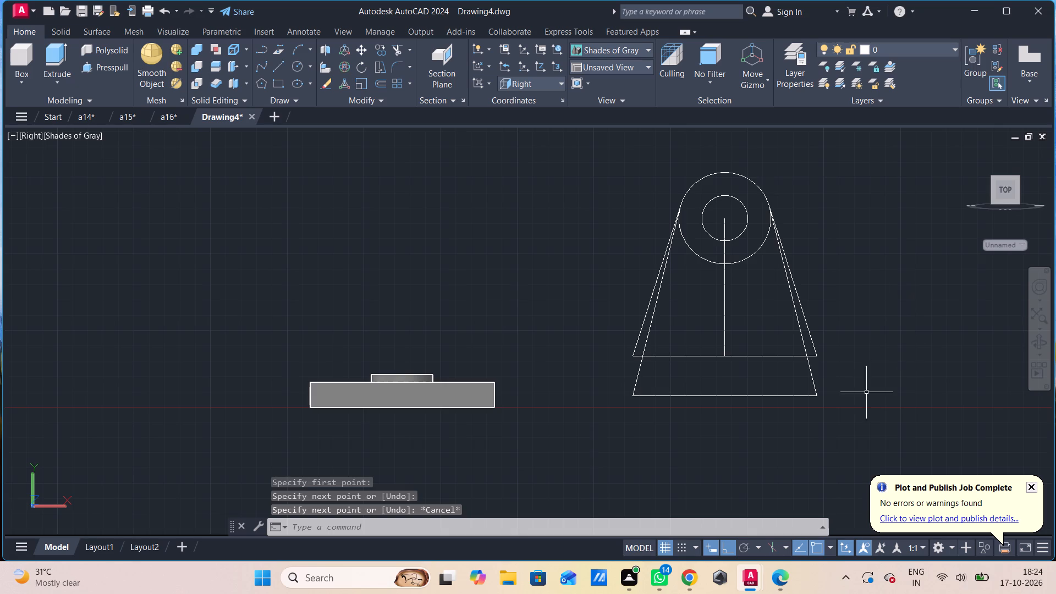
# Erase the upright profile's lower base lines, the two sloping lines rising from them, and the vertical centre line.
pyautogui.click(831, 383)
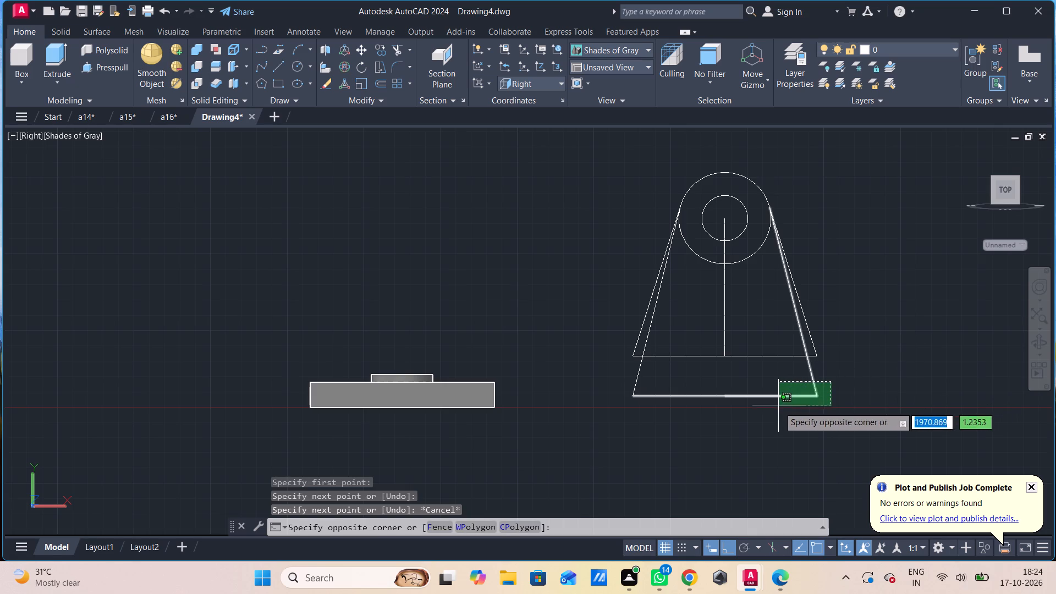
pyautogui.click(779, 406)
pyautogui.press('Delete')
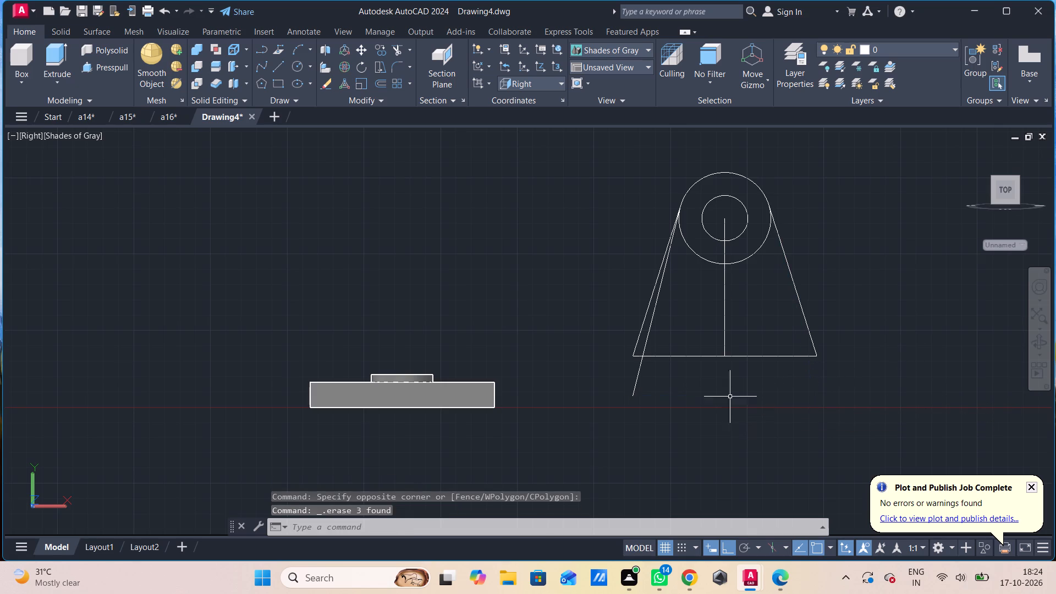
pyautogui.click(694, 392)
pyautogui.click(625, 393)
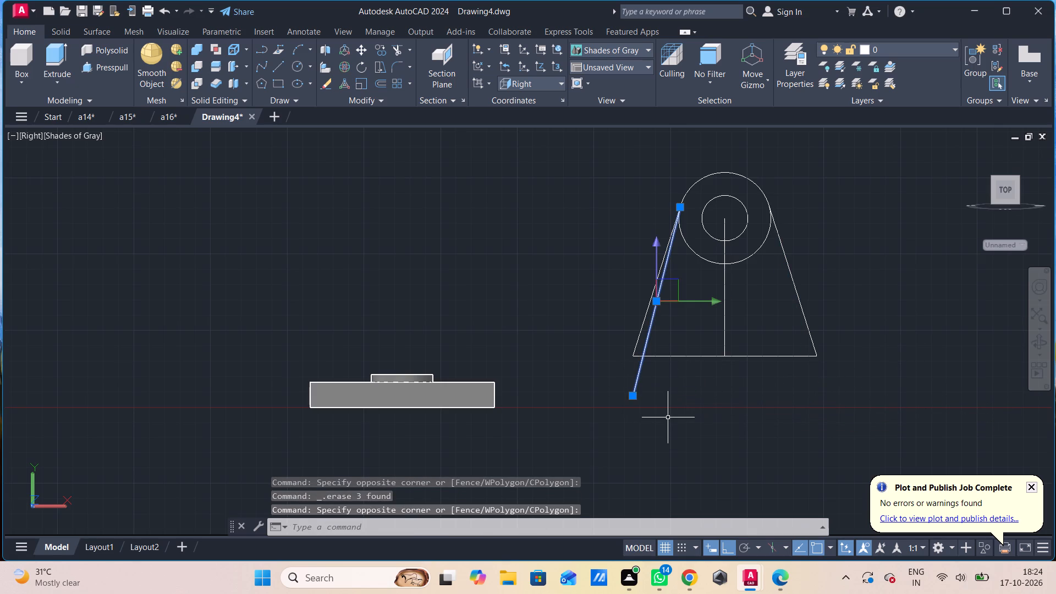
pyautogui.press('Delete')
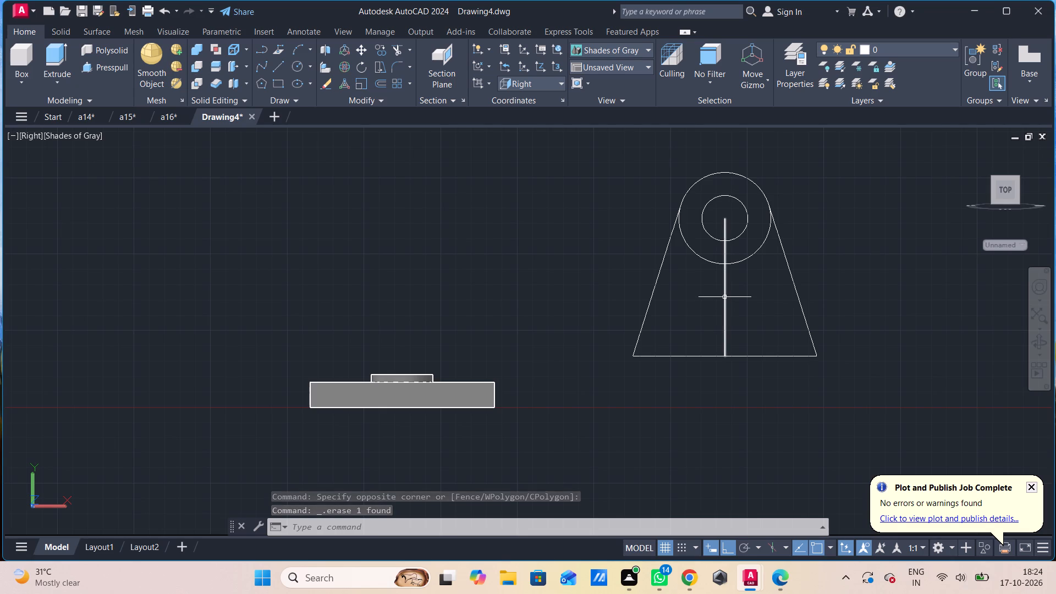
pyautogui.click(725, 298)
pyautogui.press('Delete')
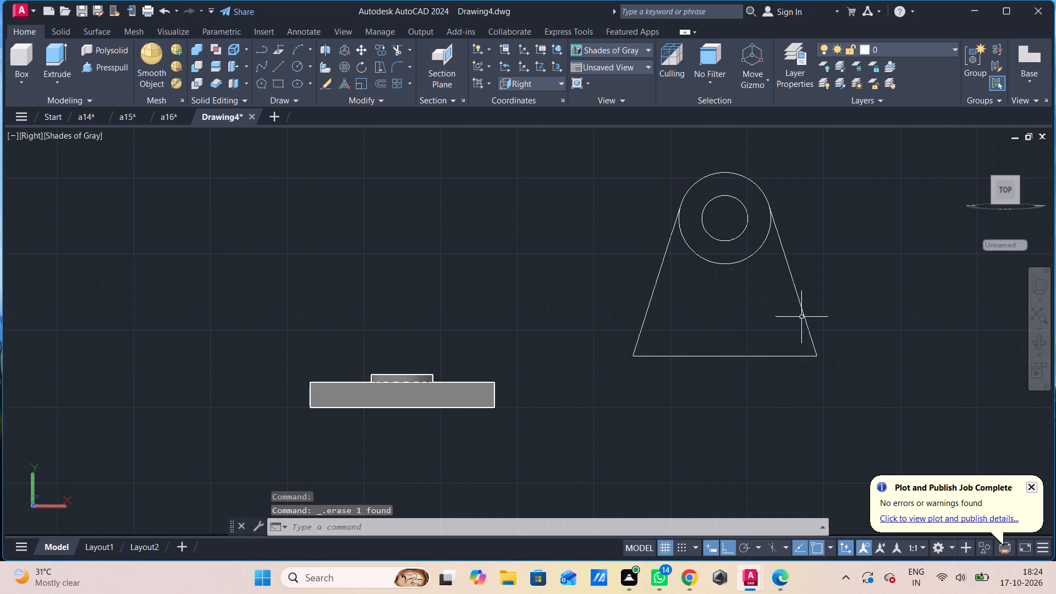
# Move the whole upright profile with its circles about 3980 along the Z axis, placing it beside the tapered plate.
pyautogui.keyDown('shift'); pyautogui.moveTo(840, 310); pyautogui.dragTo(862, 314, button='middle'); pyautogui.keyUp('shift')
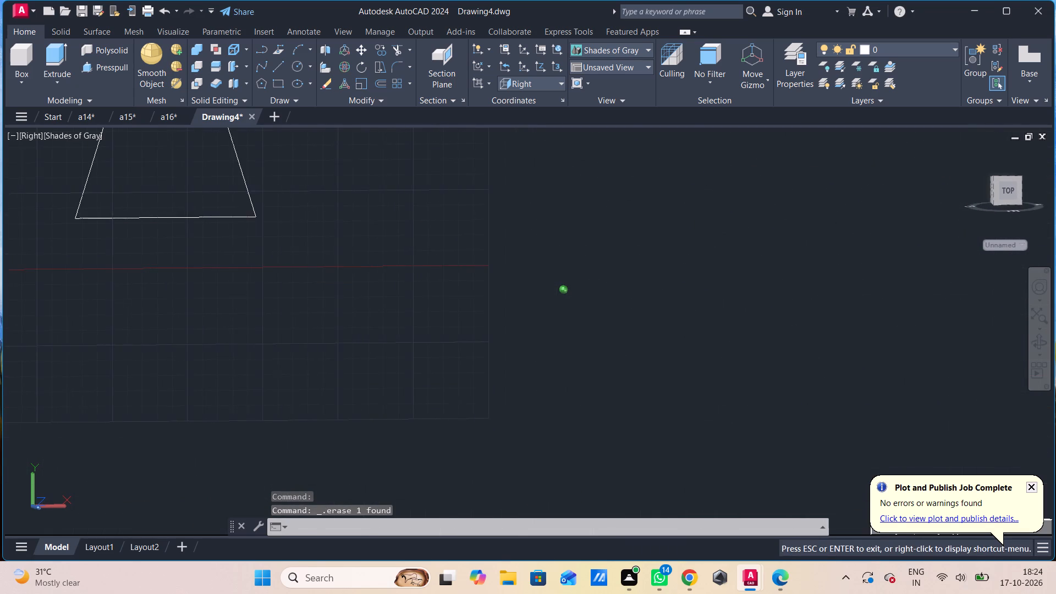
pyautogui.keyDown('shift'); pyautogui.moveTo(862, 314); pyautogui.dragTo(849, 323, button='middle'); pyautogui.keyUp('shift')
pyautogui.scroll(-3, 847, 323)
pyautogui.keyDown('shift'); pyautogui.moveTo(847, 323); pyautogui.dragTo(790, 336, button='middle'); pyautogui.keyUp('shift')
pyautogui.keyDown('shift'); pyautogui.middleClick(790, 336); pyautogui.keyUp('shift')
pyautogui.keyDown('shift'); pyautogui.scroll(1, 790, 336); pyautogui.keyUp('shift')
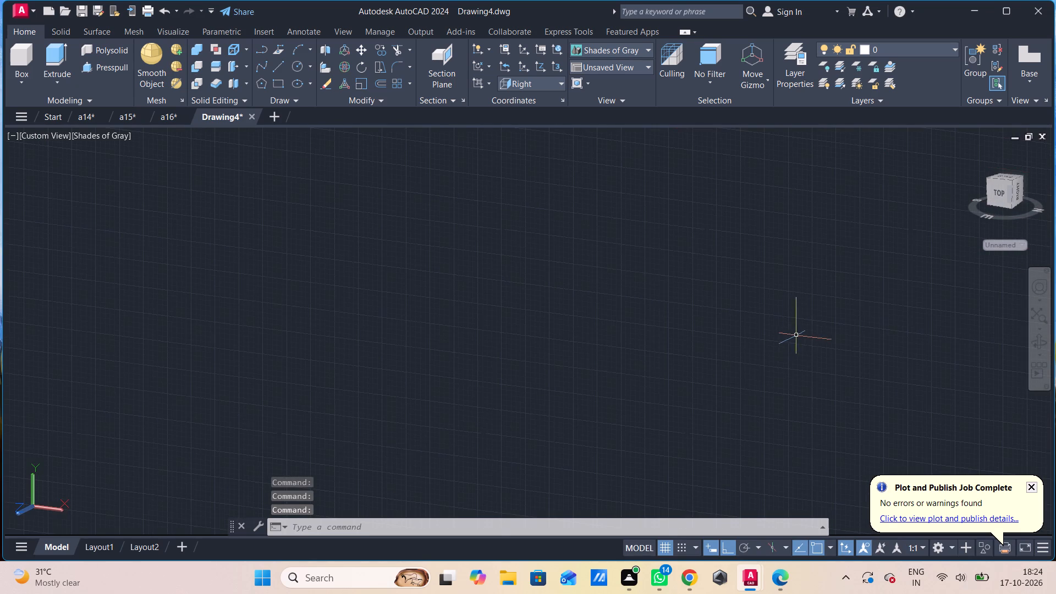
pyautogui.scroll(-2, 806, 336)
pyautogui.scroll(1, 806, 336)
pyautogui.scroll(-1, 807, 336)
pyautogui.moveTo(807, 336); pyautogui.dragTo(784, 338, button='middle')
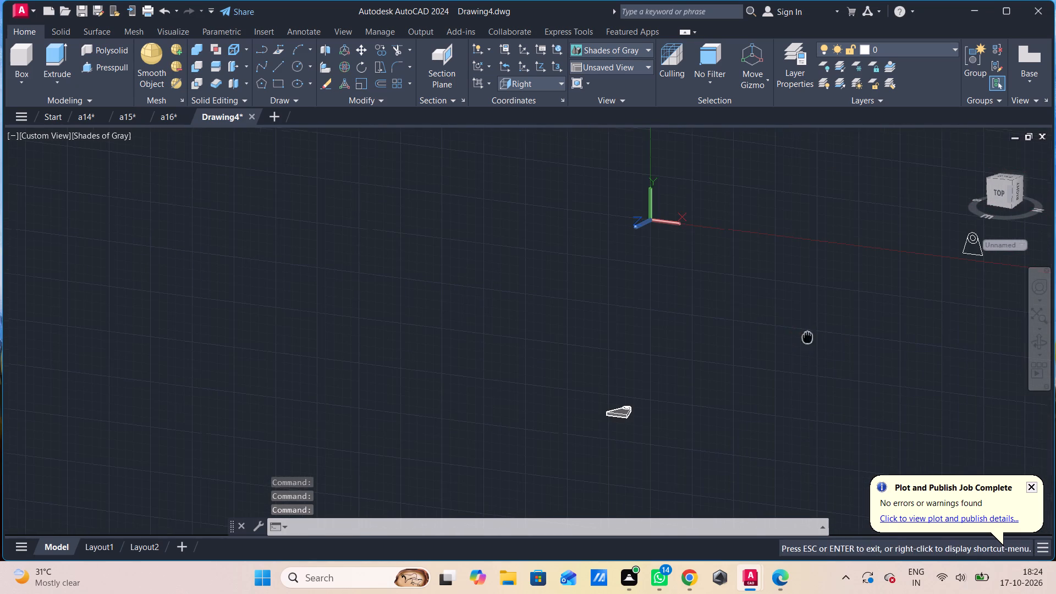
pyautogui.moveTo(784, 338); pyautogui.dragTo(734, 344, button='middle')
pyautogui.click(925, 227)
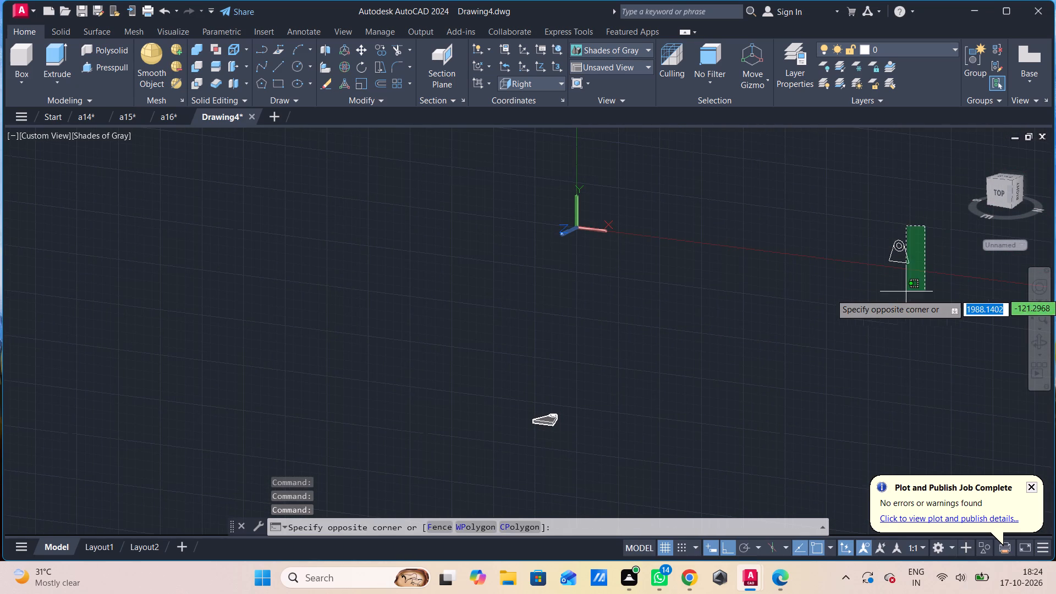
pyautogui.click(853, 295)
pyautogui.press(',')
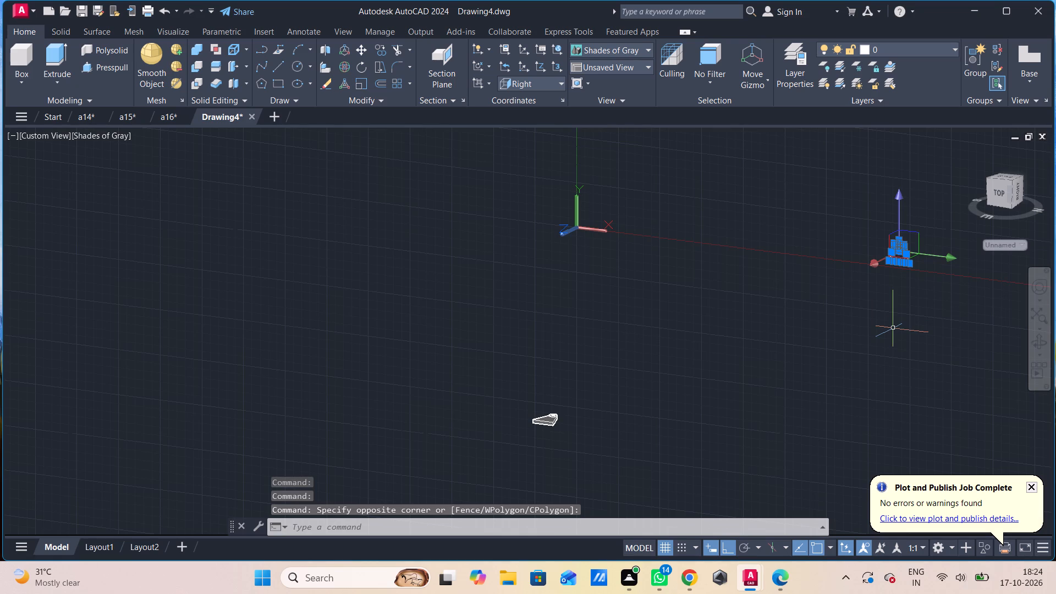
pyautogui.press('BackSpace')
pyautogui.write('m')
pyautogui.press('space')
pyautogui.click(906, 270)
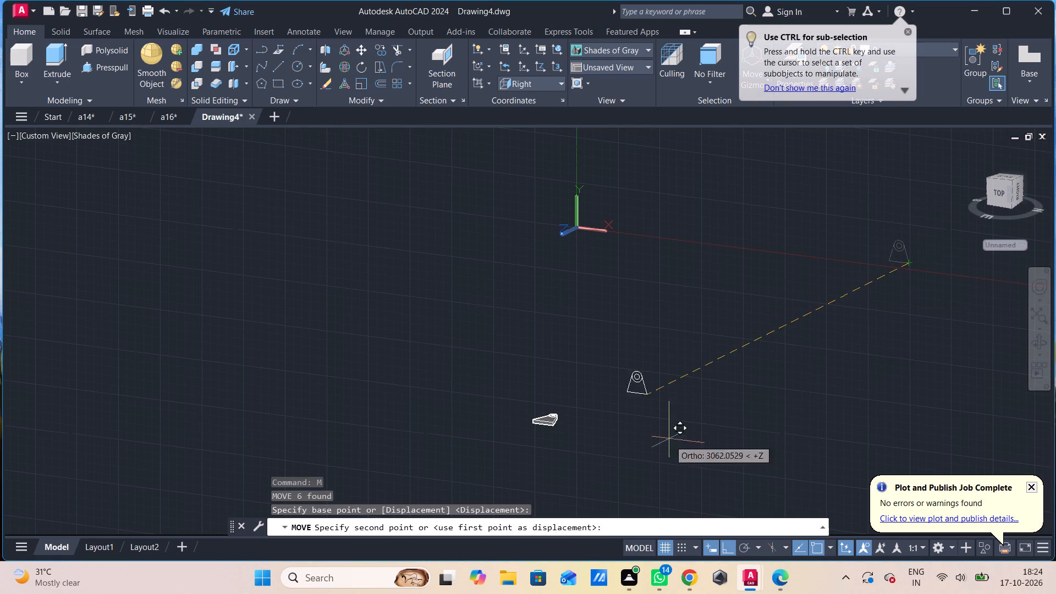
pyautogui.scroll(5, 543, 442)
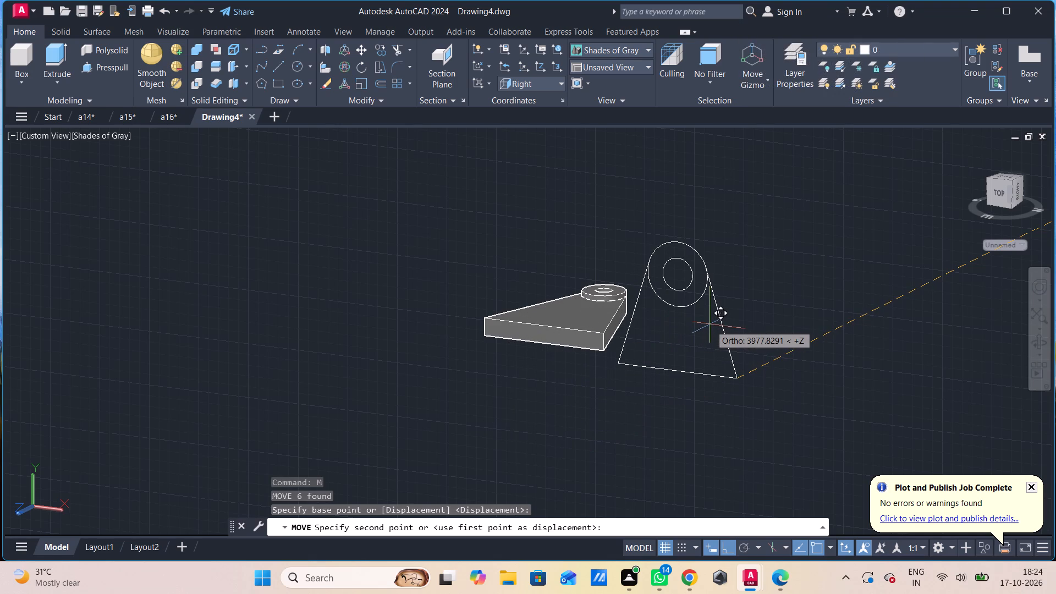
pyautogui.scroll(1, 711, 325)
pyautogui.click(711, 325)
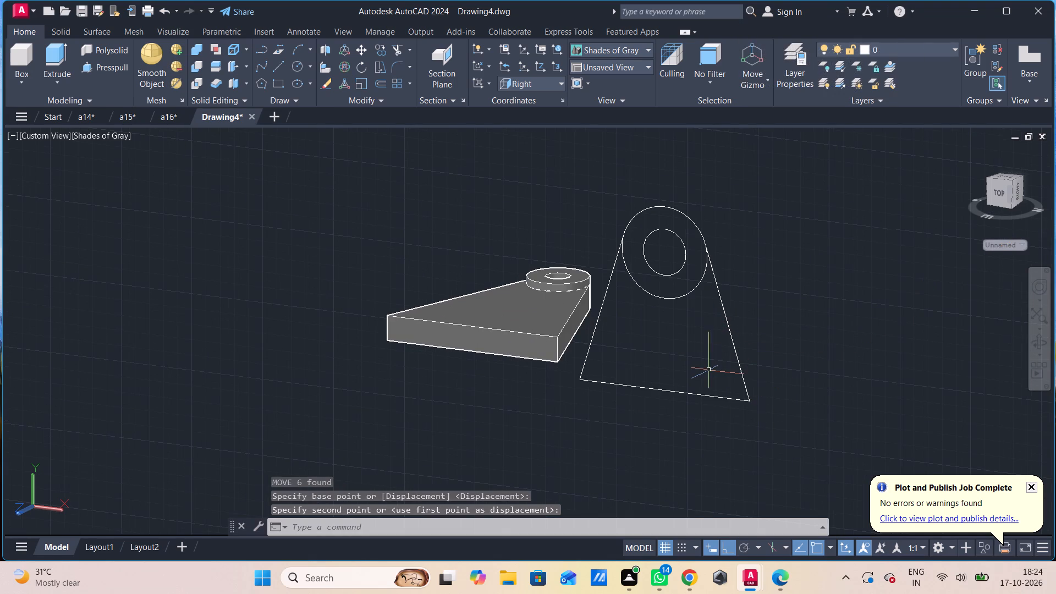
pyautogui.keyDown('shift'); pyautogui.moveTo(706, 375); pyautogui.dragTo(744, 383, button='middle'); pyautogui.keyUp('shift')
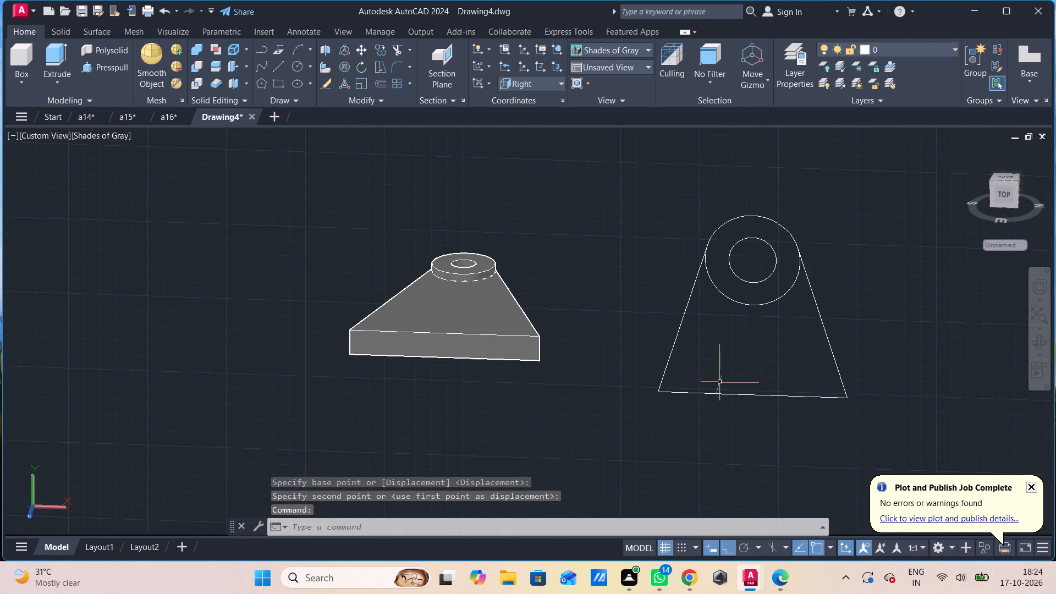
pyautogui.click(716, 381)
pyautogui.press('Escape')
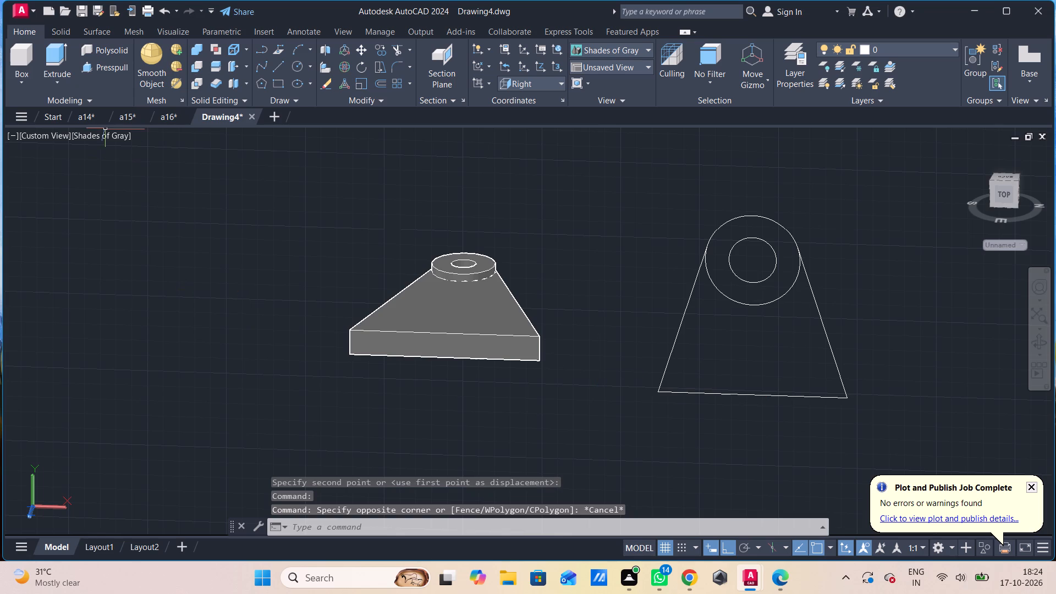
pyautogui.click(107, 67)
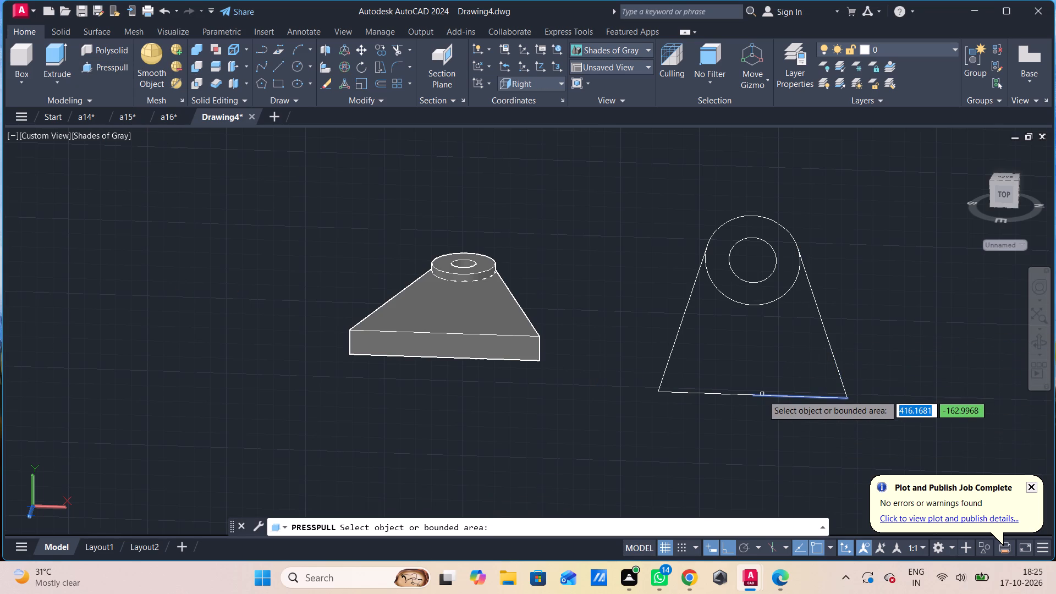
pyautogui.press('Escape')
# Join the upright profile's base and sloping lines into one polyline, with the circles included in the selection.
pyautogui.click(868, 312)
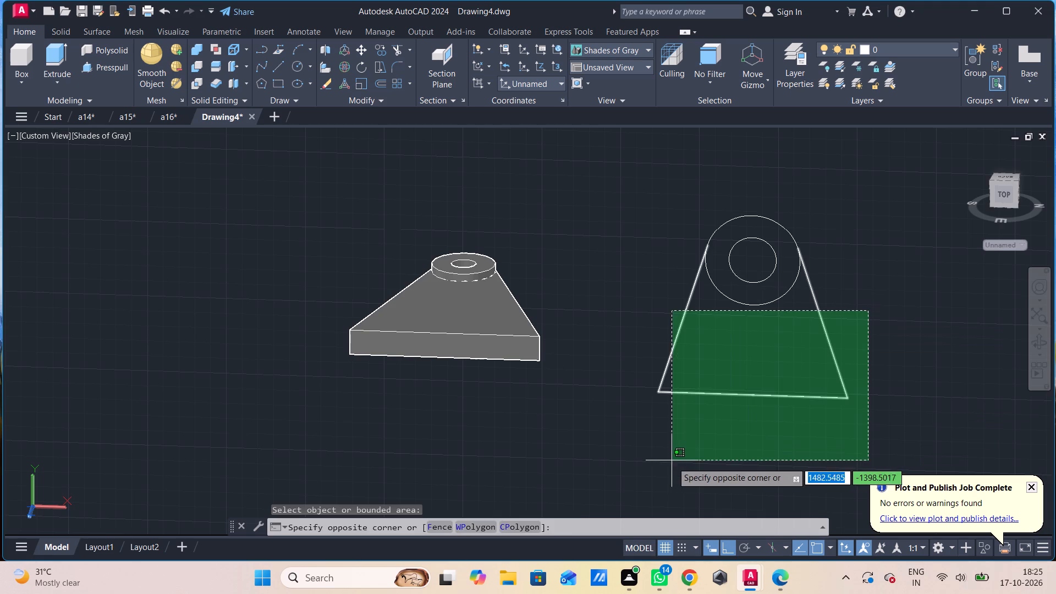
pyautogui.click(672, 462)
pyautogui.click(873, 278)
pyautogui.click(700, 340)
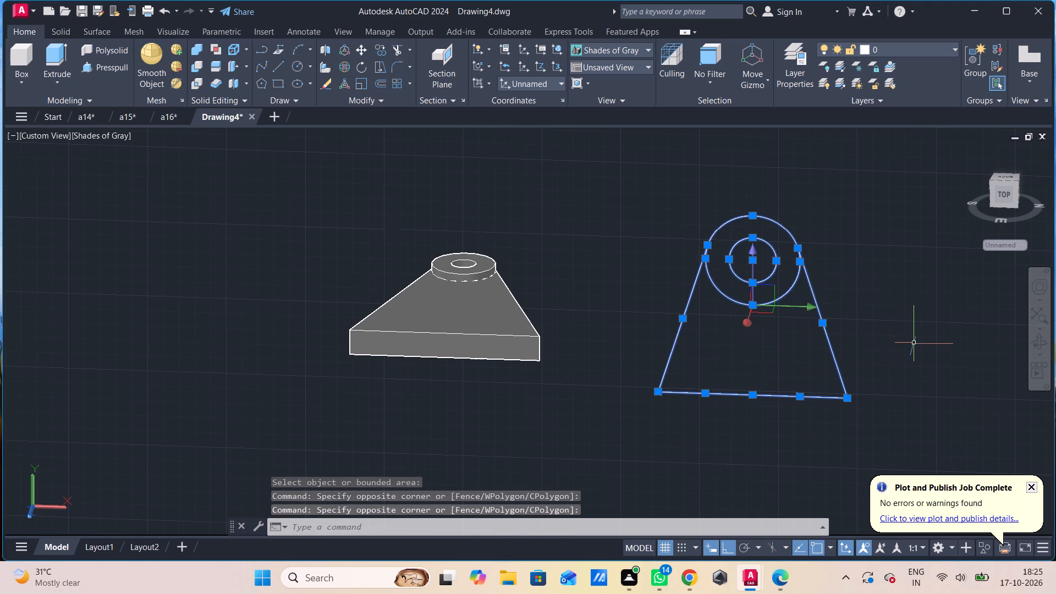
pyautogui.press('j')
pyautogui.press('Return')
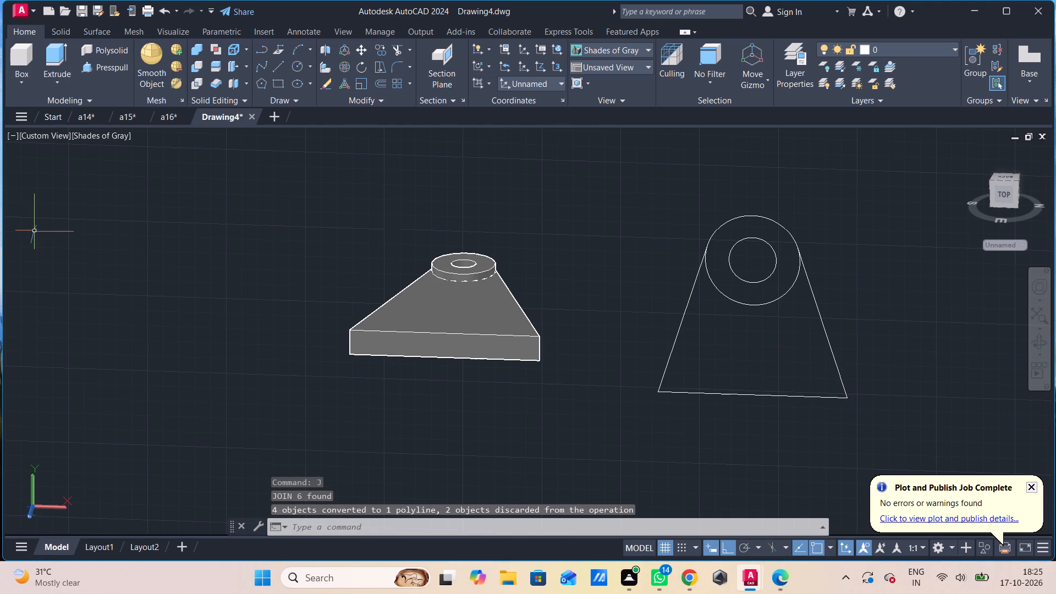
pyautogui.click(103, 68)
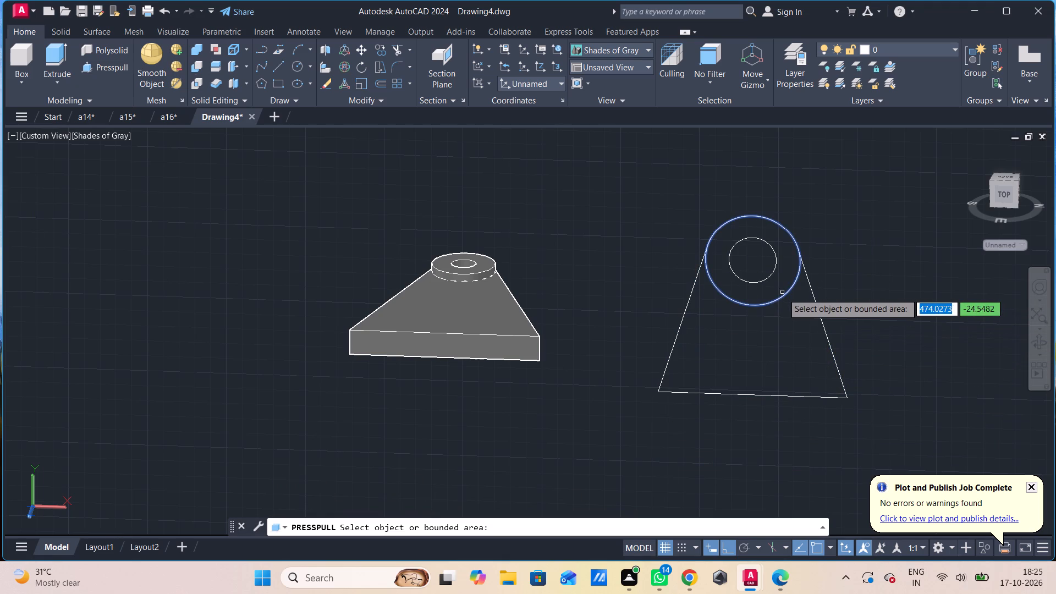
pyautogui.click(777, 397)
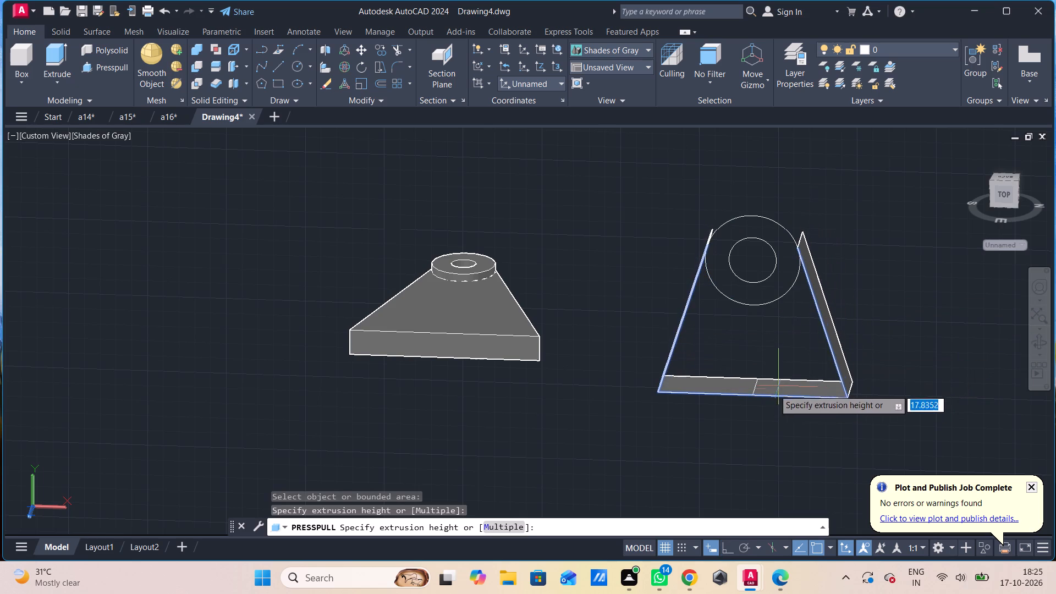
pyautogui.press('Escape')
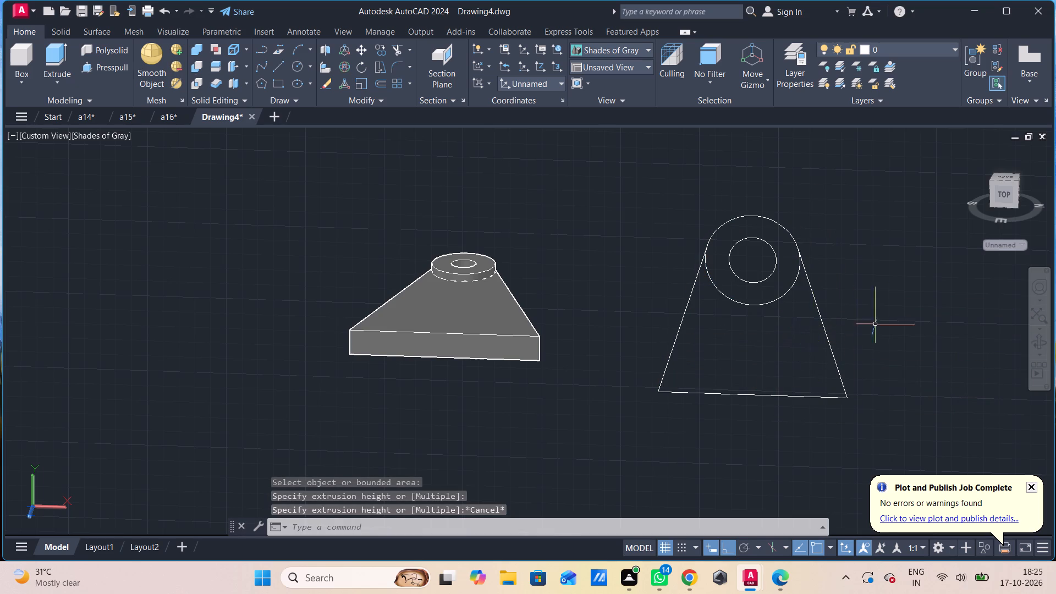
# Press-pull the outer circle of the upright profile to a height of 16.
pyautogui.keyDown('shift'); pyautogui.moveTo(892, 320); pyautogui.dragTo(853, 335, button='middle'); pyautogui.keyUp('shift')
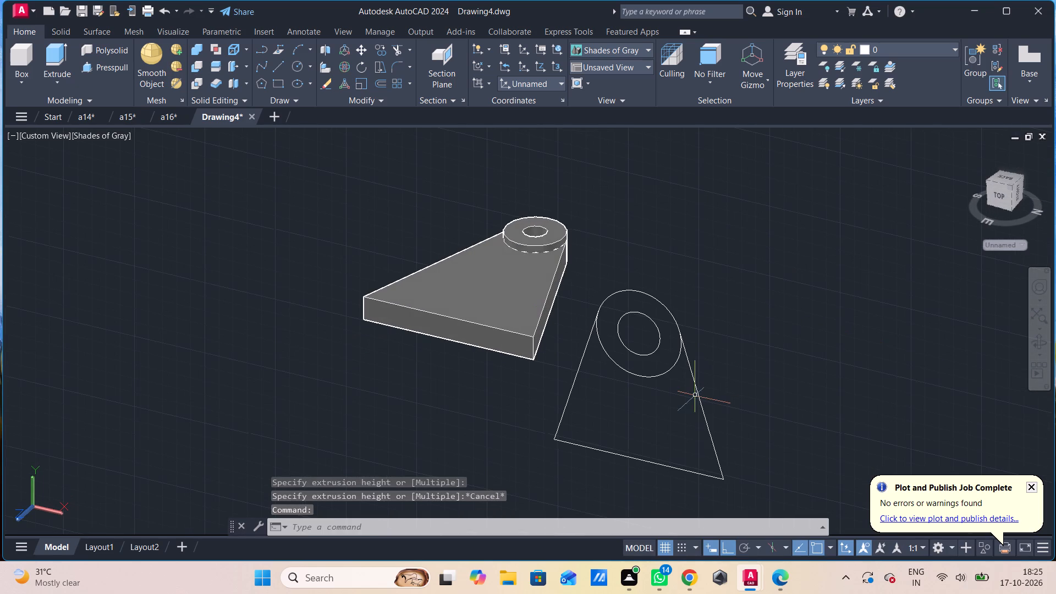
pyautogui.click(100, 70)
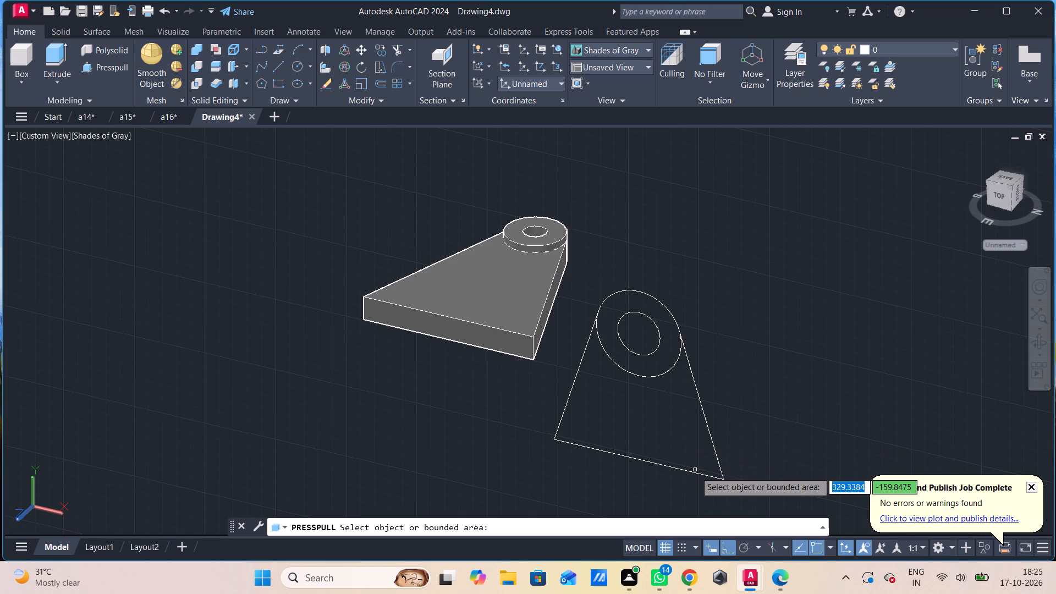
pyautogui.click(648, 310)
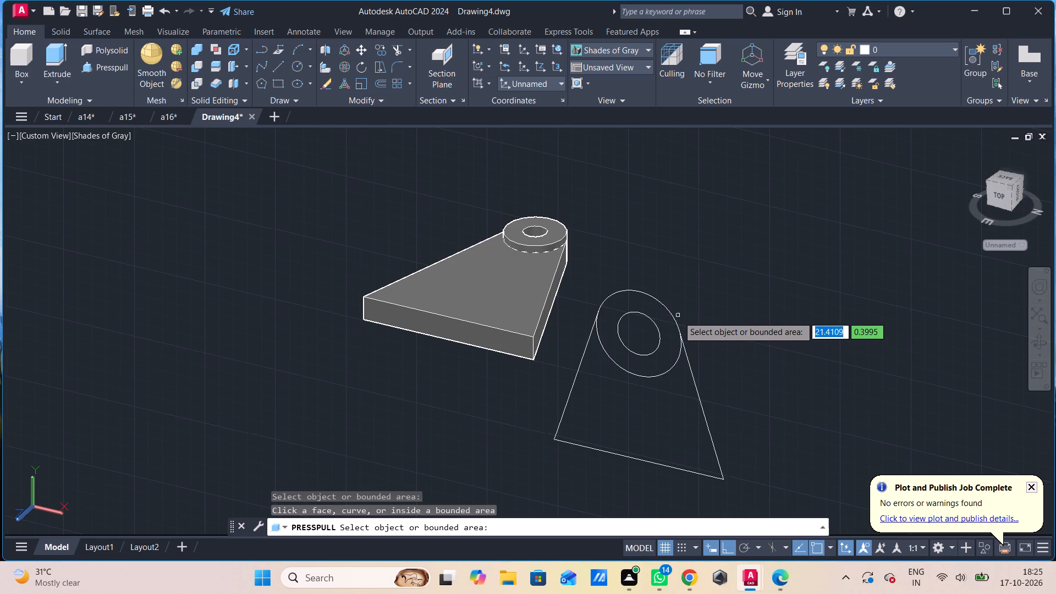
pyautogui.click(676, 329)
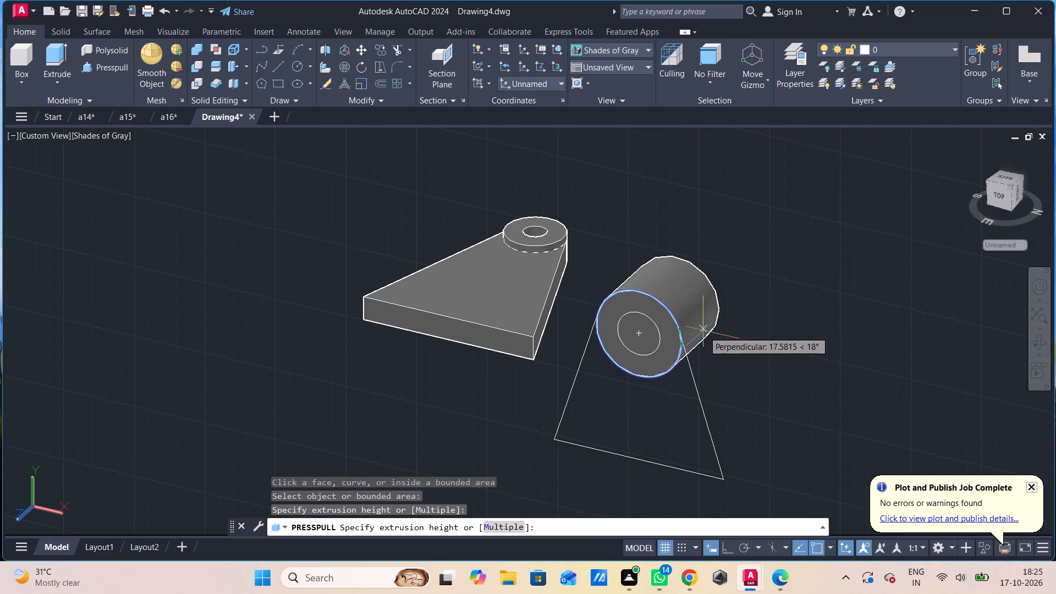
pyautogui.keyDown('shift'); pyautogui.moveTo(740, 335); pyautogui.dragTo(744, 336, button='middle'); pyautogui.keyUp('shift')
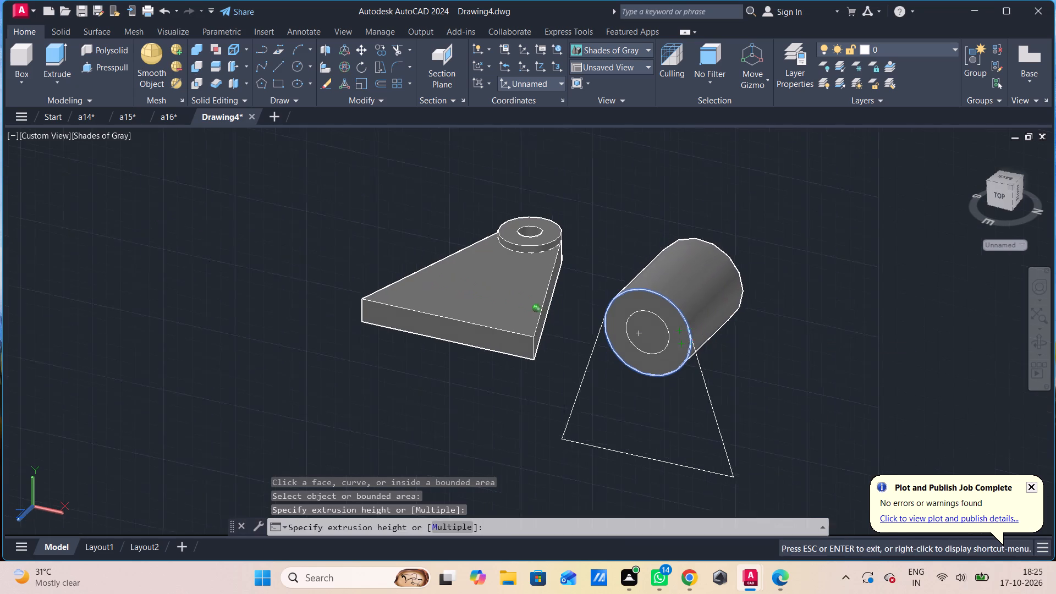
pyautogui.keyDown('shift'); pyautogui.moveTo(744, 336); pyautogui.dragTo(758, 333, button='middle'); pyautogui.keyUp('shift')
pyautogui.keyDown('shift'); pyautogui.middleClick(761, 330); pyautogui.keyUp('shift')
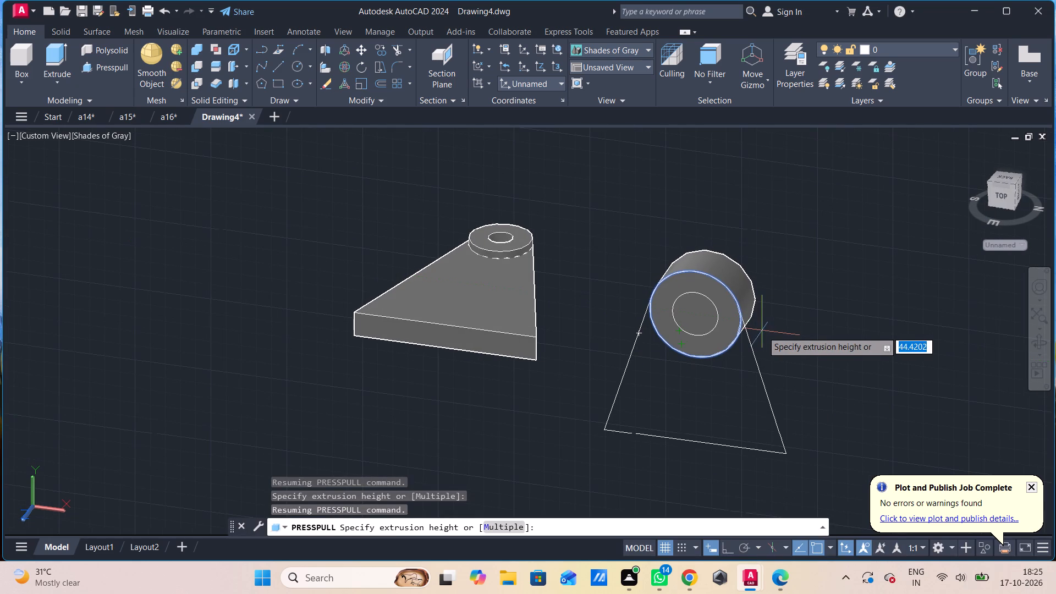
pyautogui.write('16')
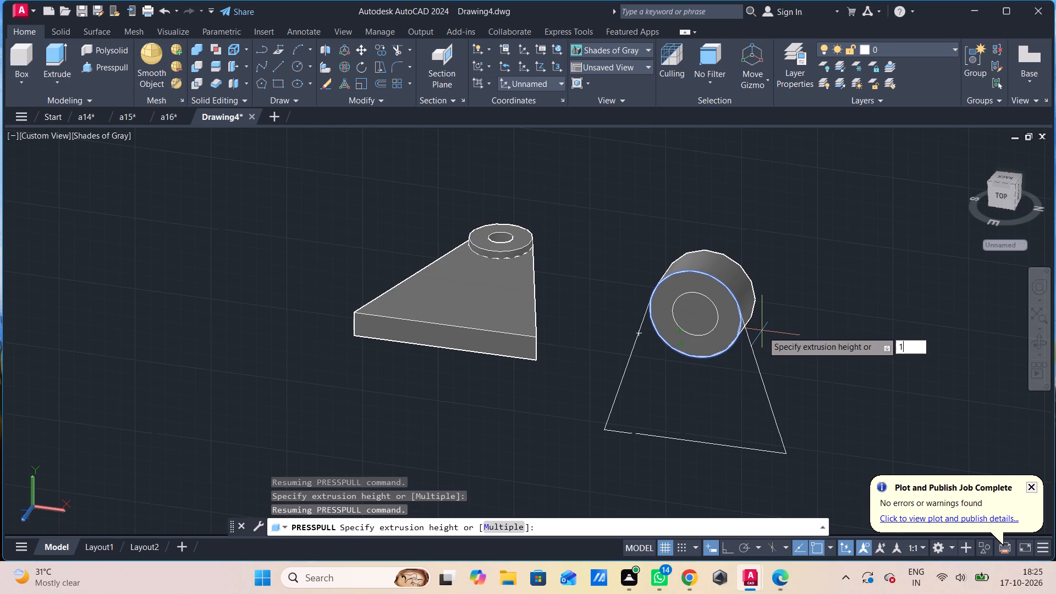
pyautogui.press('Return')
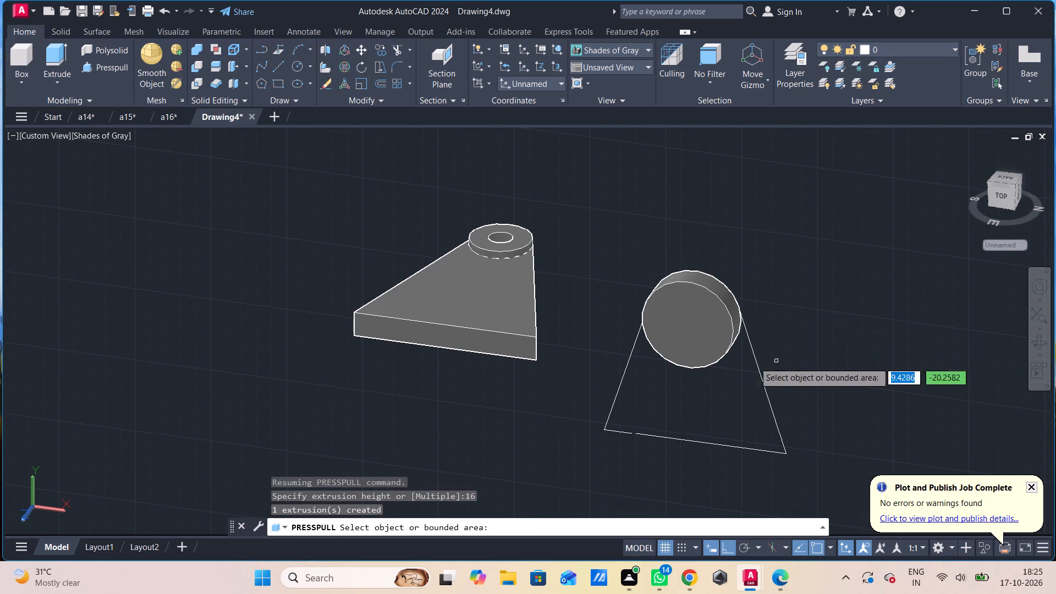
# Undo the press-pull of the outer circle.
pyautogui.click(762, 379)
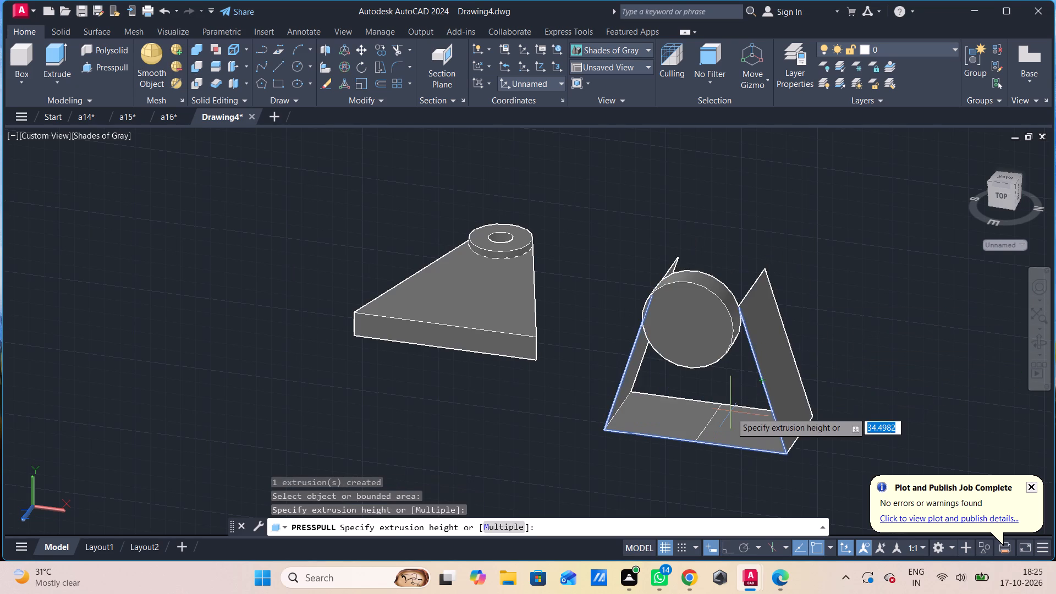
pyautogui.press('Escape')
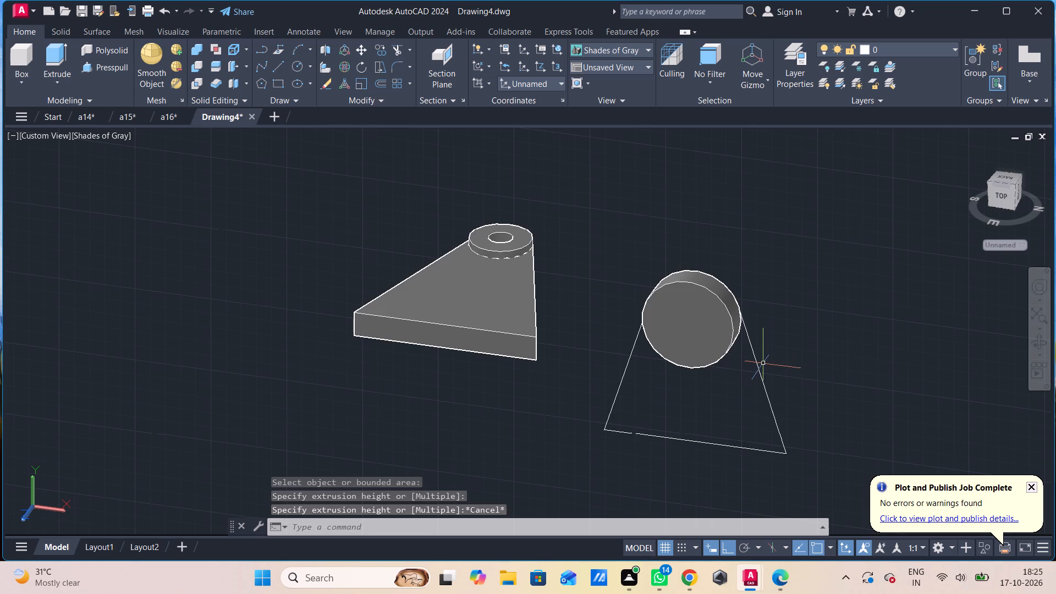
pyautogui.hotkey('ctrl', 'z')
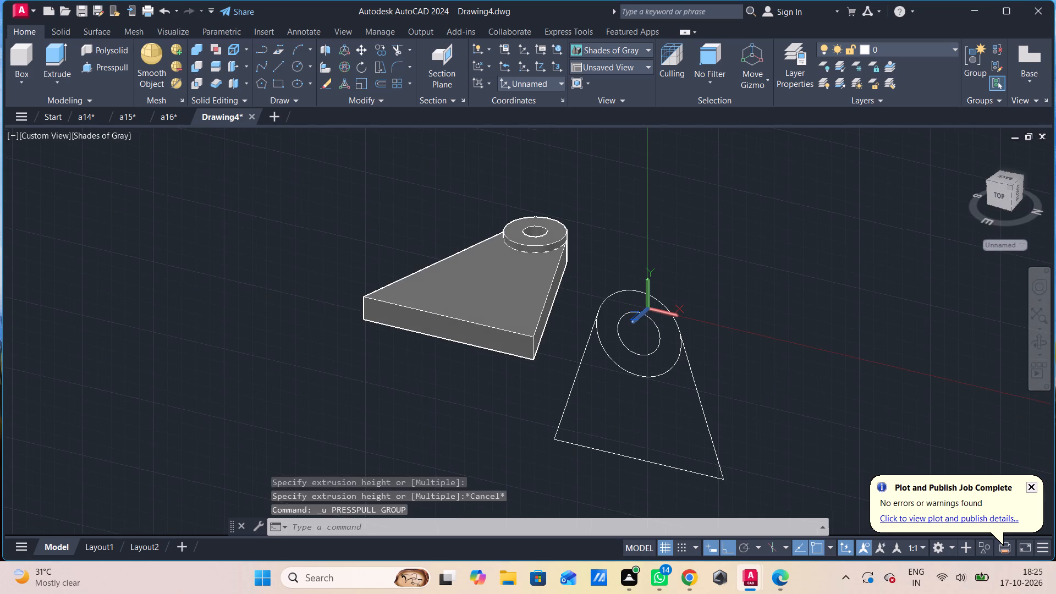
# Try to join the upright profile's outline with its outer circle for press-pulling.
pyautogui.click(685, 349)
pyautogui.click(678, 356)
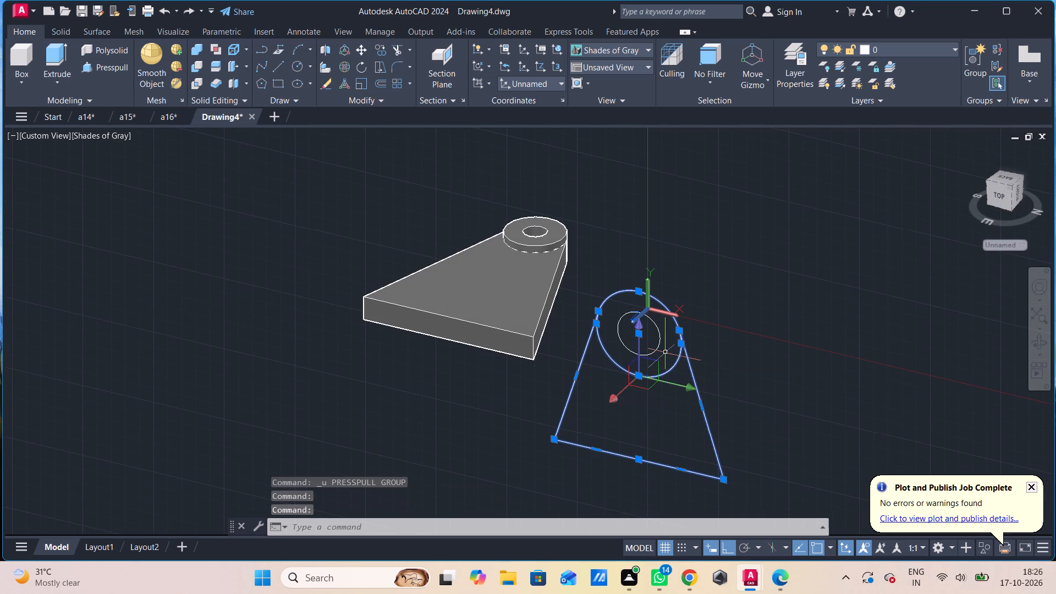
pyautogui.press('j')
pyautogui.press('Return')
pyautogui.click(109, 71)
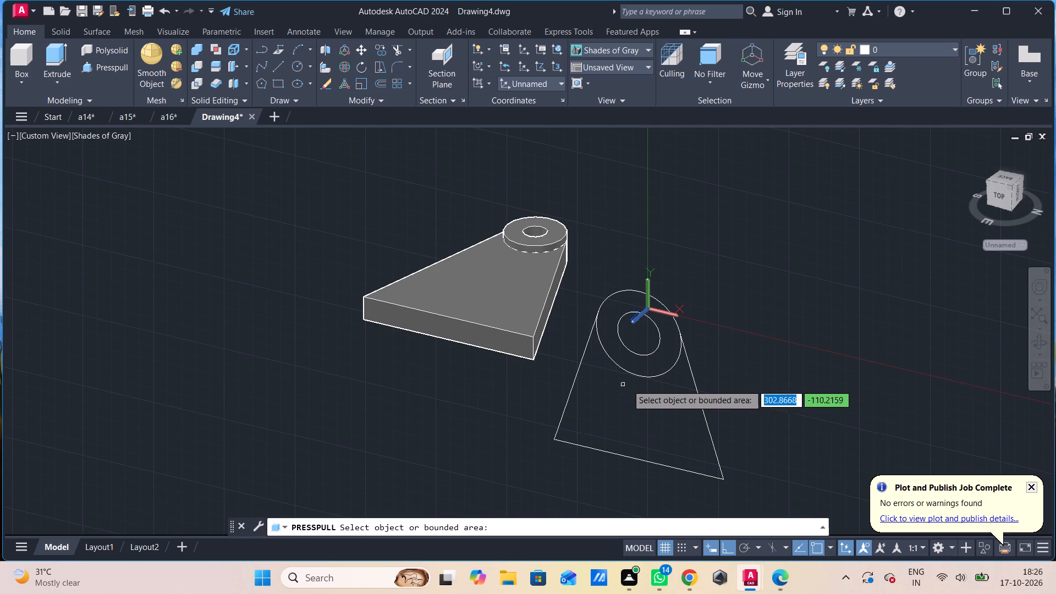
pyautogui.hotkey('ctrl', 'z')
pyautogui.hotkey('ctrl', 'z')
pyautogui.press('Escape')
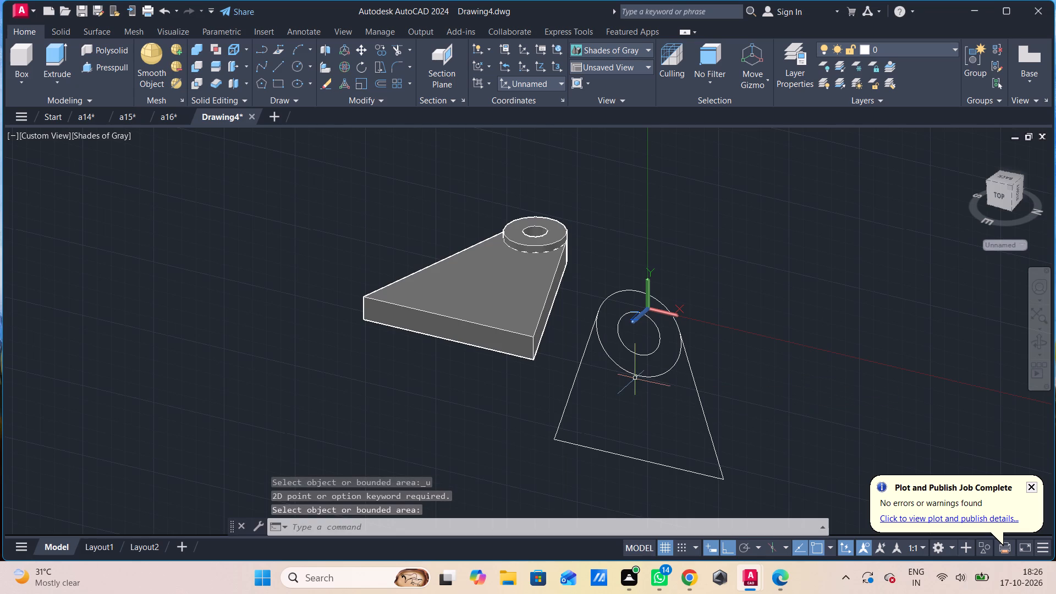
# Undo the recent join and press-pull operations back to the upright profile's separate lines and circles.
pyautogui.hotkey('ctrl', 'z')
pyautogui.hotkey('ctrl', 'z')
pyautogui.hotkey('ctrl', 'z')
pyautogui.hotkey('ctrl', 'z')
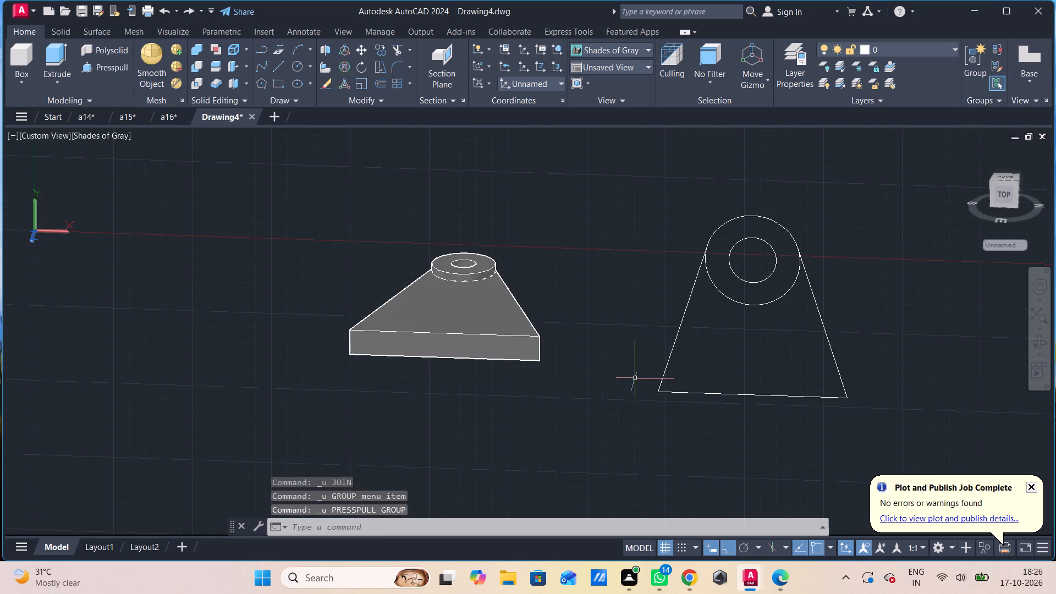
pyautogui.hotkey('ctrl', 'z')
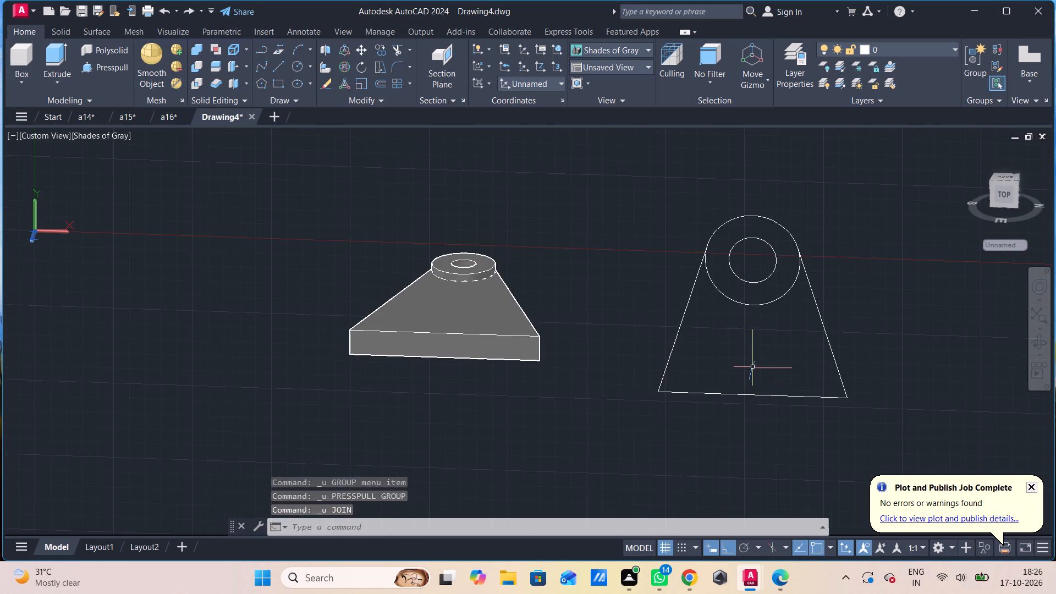
# Join the upright profile's base segments and both sloping lines into one polyline, with both circles included in the selection.
pyautogui.click(726, 396)
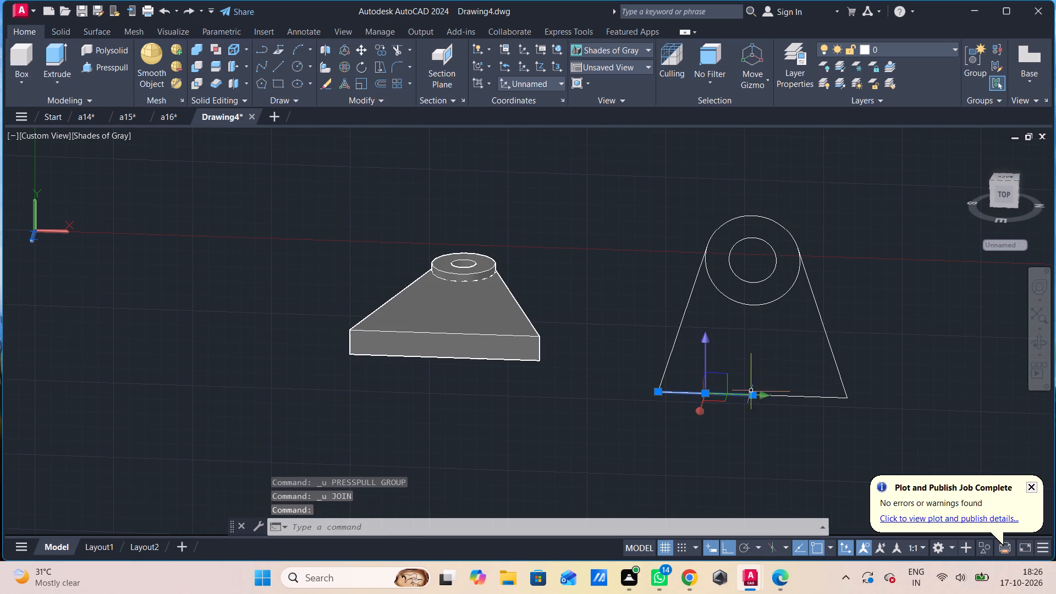
pyautogui.click(769, 393)
pyautogui.click(786, 398)
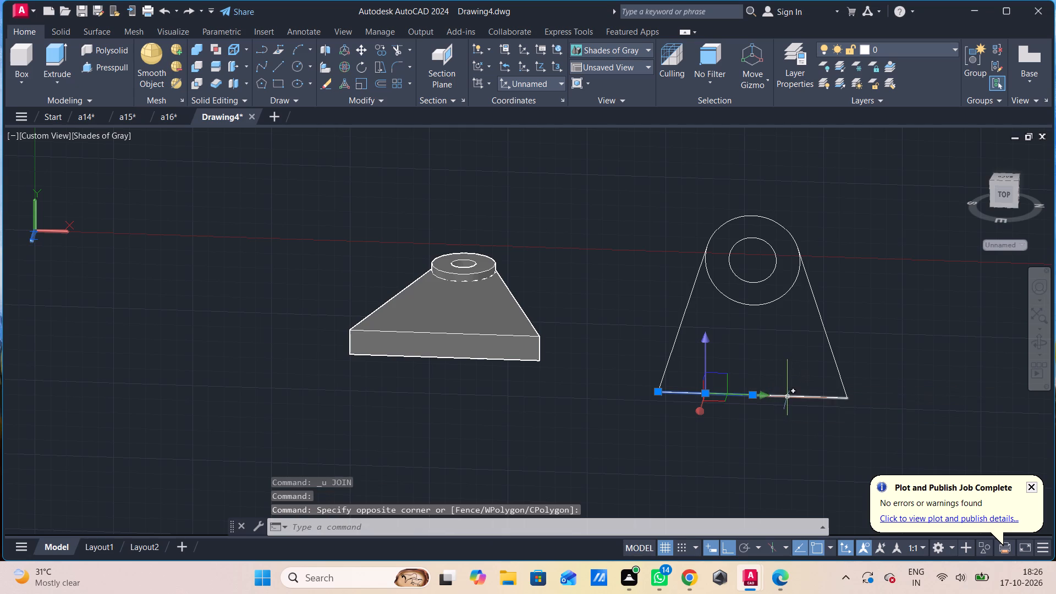
pyautogui.click(788, 398)
pyautogui.click(819, 310)
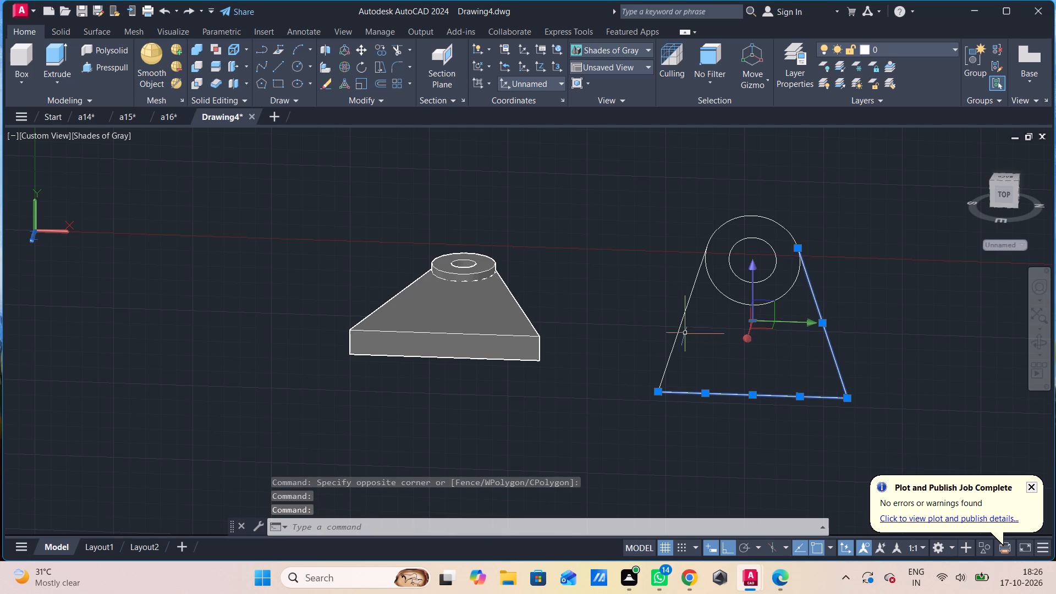
pyautogui.click(680, 331)
pyautogui.click(982, 202)
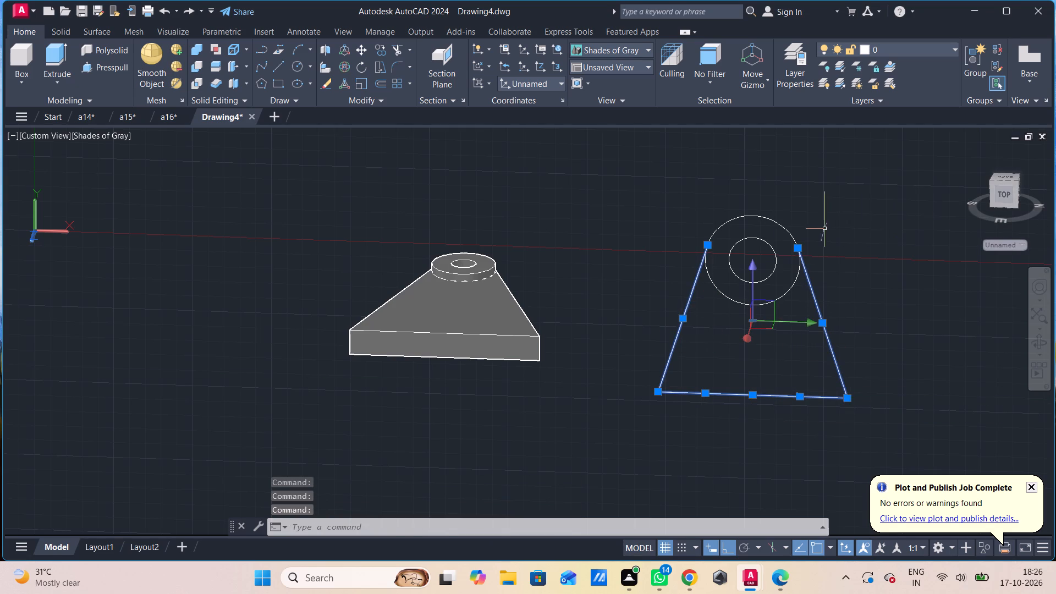
pyautogui.moveTo(815, 212); pyautogui.dragTo(810, 215)
pyautogui.click(719, 323)
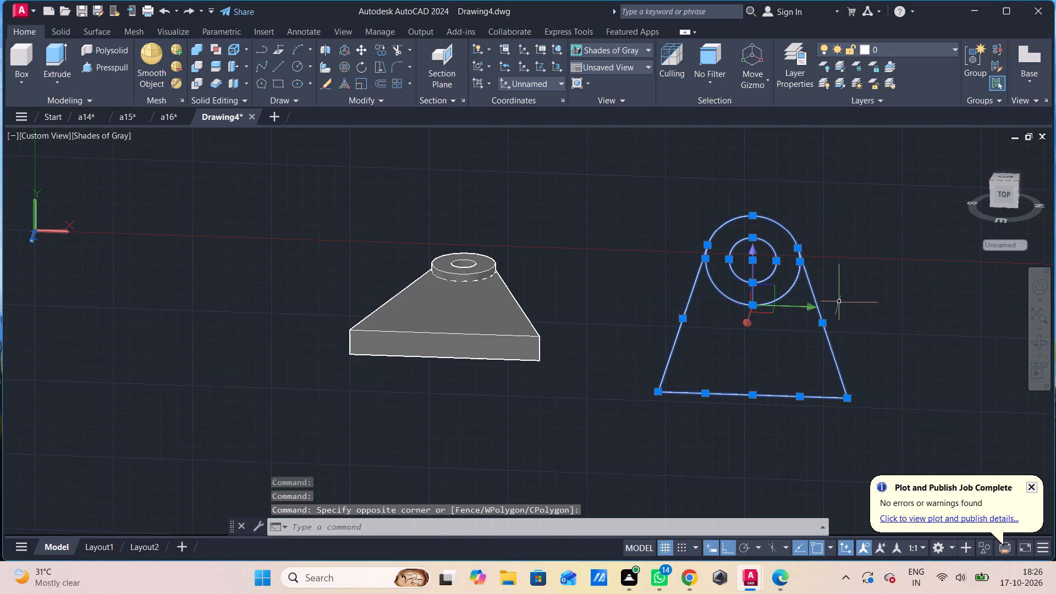
pyautogui.press('j')
pyautogui.press("'")
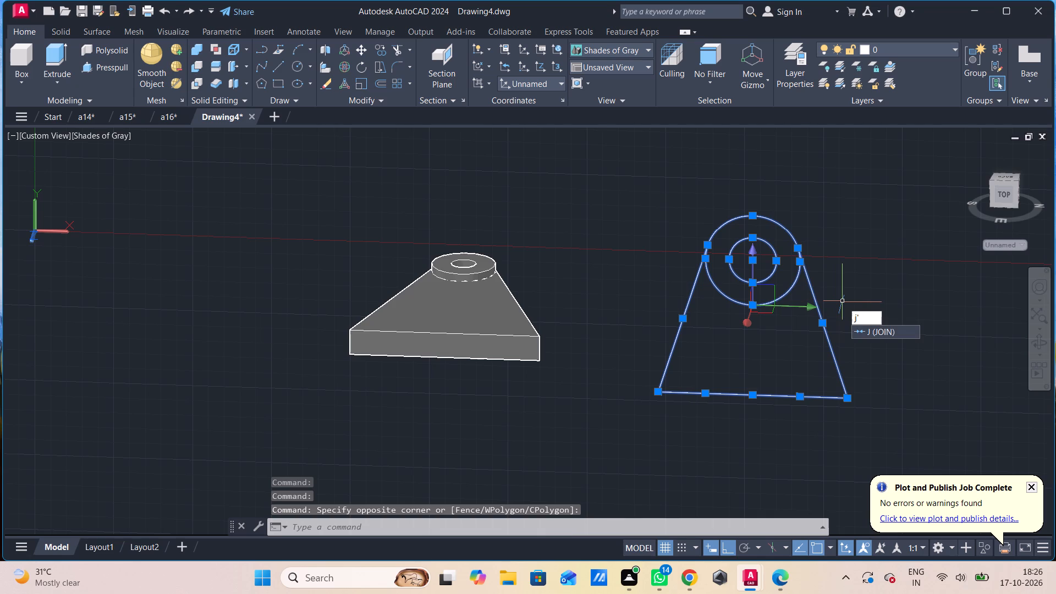
pyautogui.press('BackSpace')
pyautogui.press('Return')
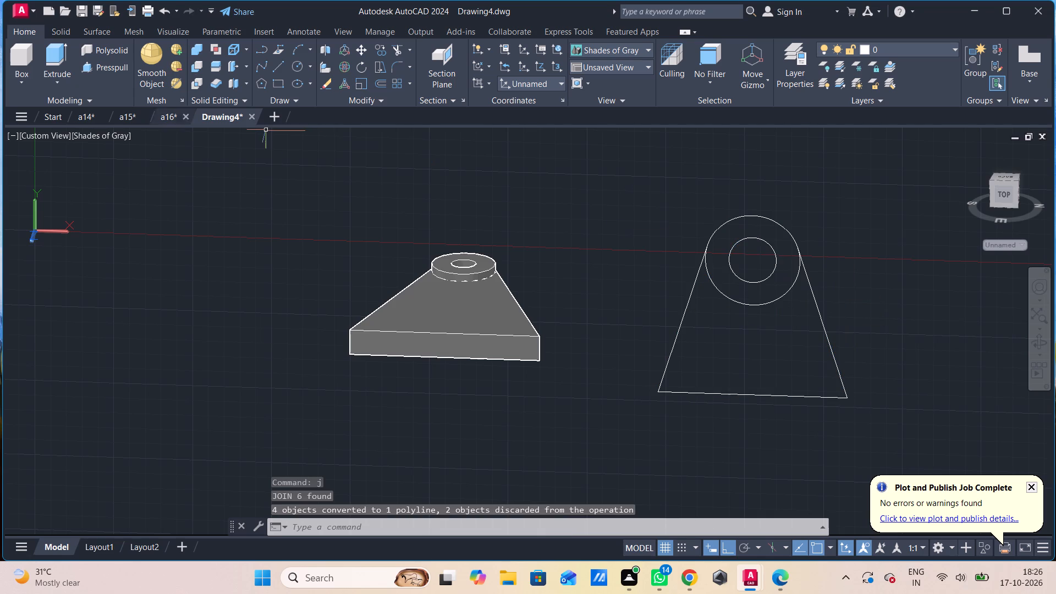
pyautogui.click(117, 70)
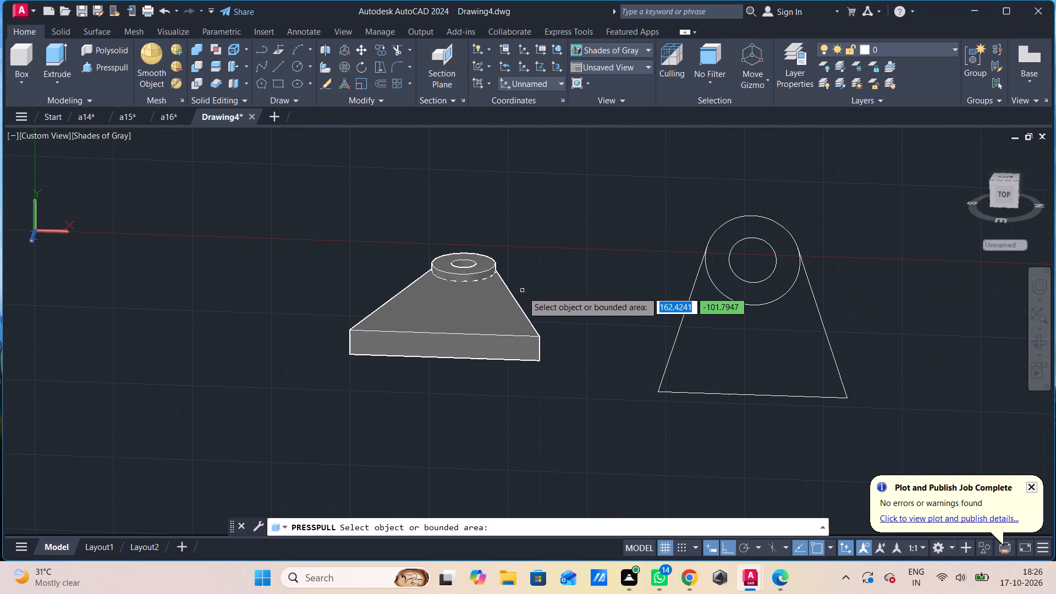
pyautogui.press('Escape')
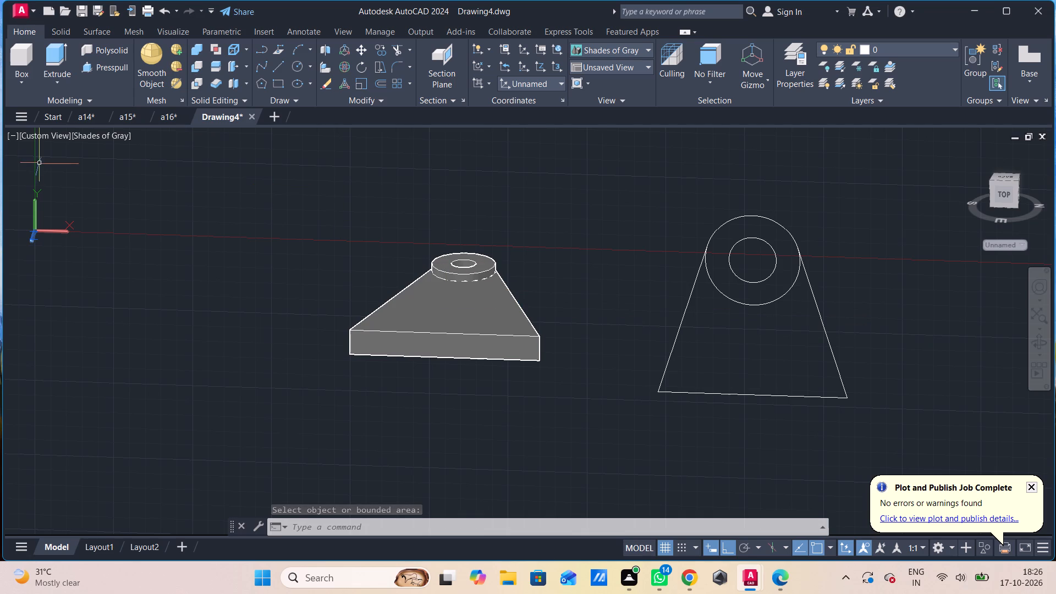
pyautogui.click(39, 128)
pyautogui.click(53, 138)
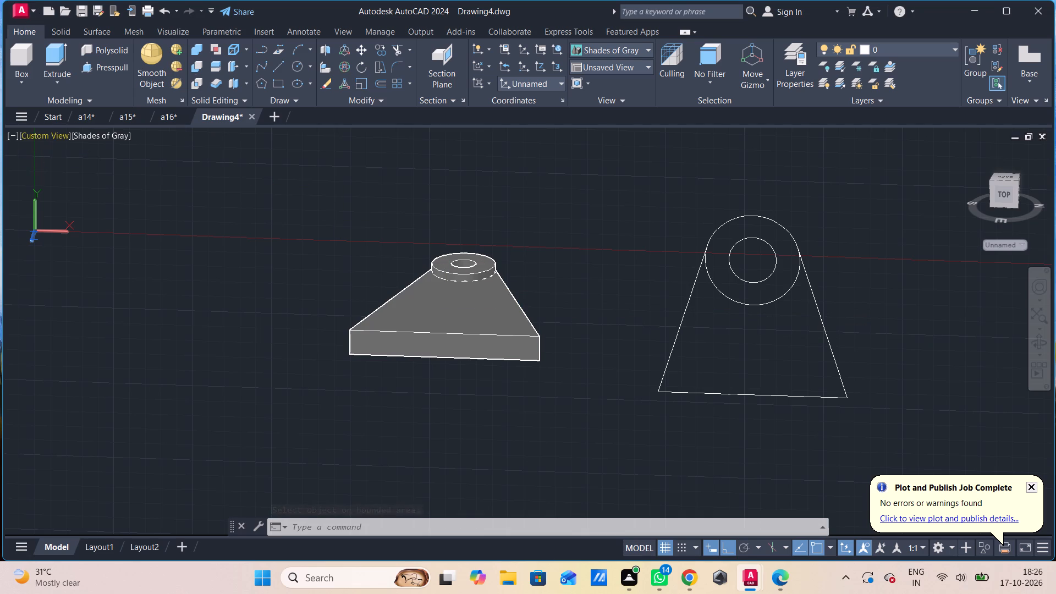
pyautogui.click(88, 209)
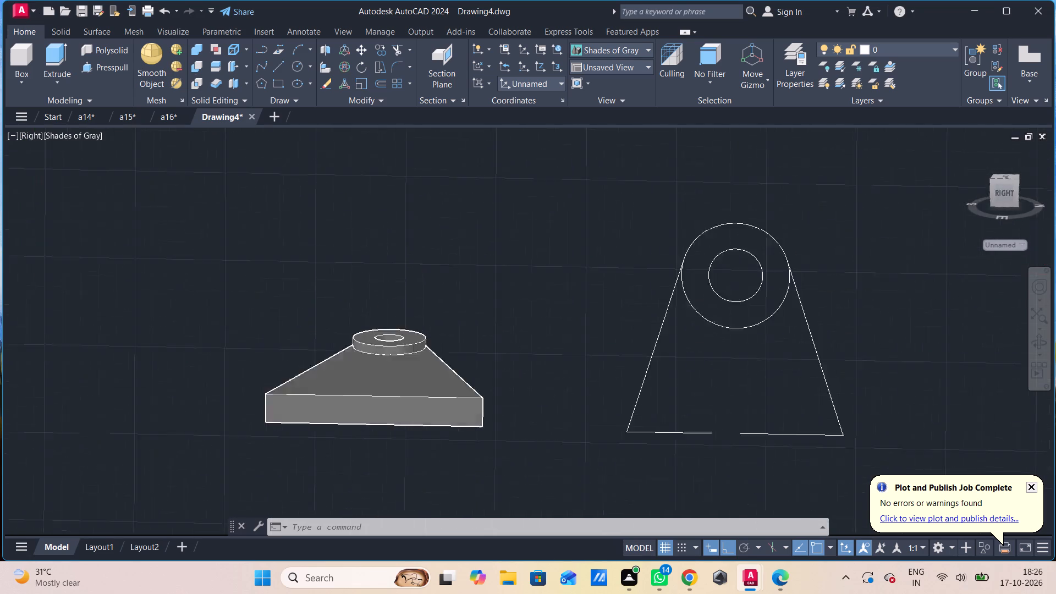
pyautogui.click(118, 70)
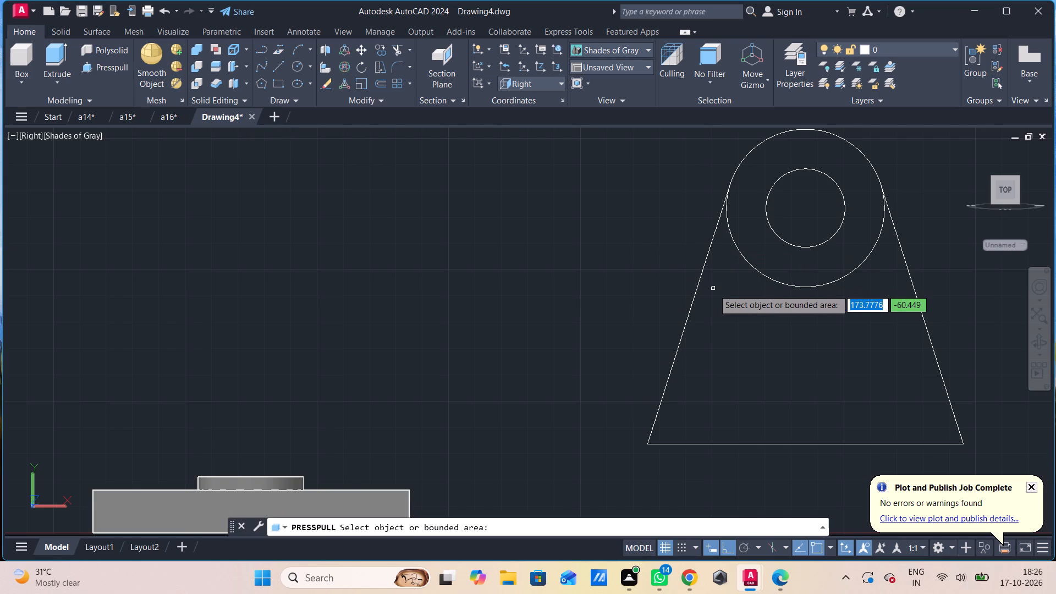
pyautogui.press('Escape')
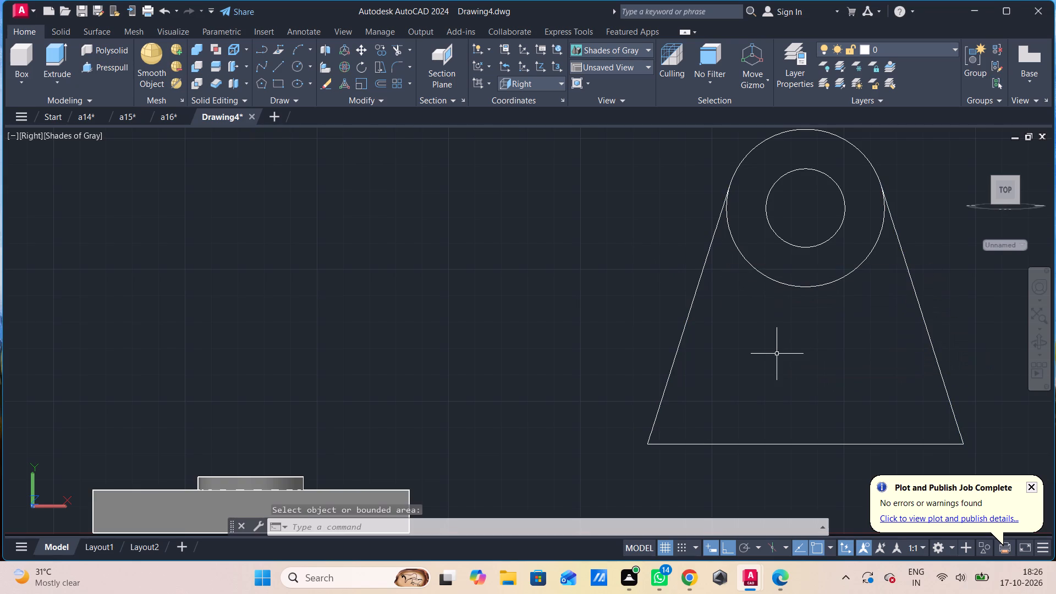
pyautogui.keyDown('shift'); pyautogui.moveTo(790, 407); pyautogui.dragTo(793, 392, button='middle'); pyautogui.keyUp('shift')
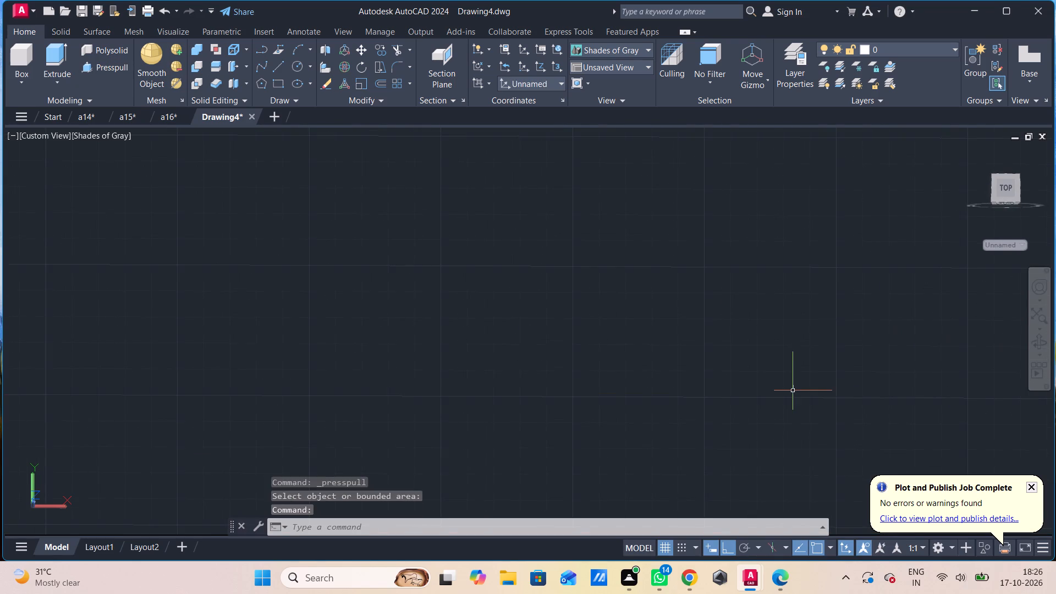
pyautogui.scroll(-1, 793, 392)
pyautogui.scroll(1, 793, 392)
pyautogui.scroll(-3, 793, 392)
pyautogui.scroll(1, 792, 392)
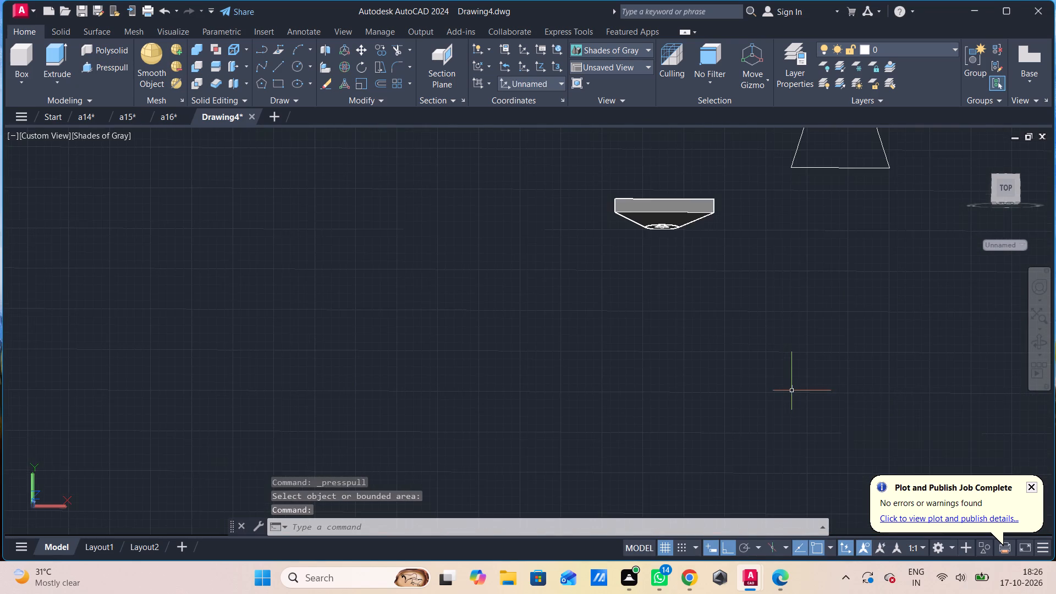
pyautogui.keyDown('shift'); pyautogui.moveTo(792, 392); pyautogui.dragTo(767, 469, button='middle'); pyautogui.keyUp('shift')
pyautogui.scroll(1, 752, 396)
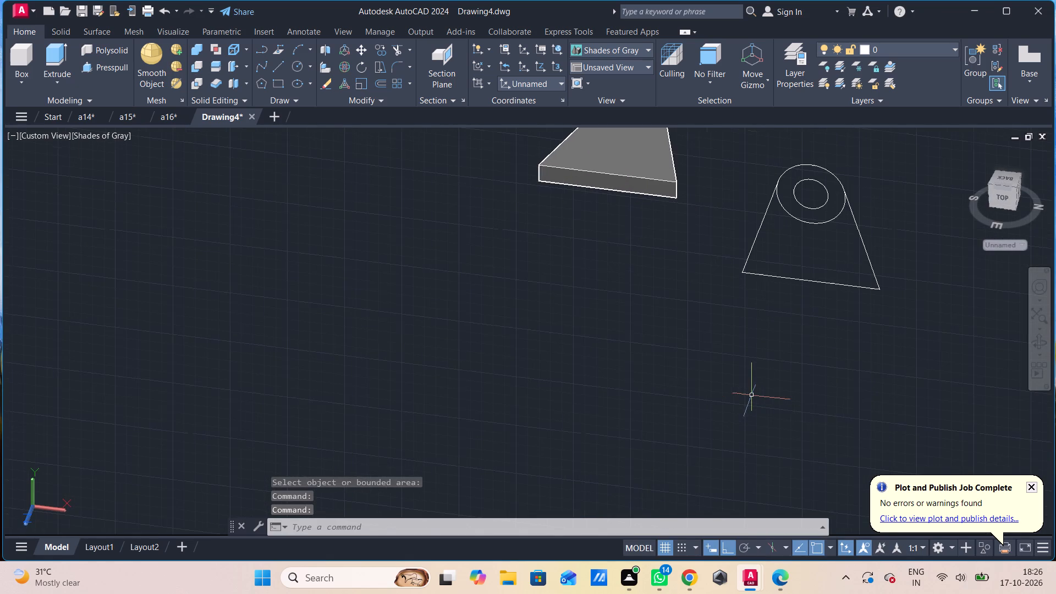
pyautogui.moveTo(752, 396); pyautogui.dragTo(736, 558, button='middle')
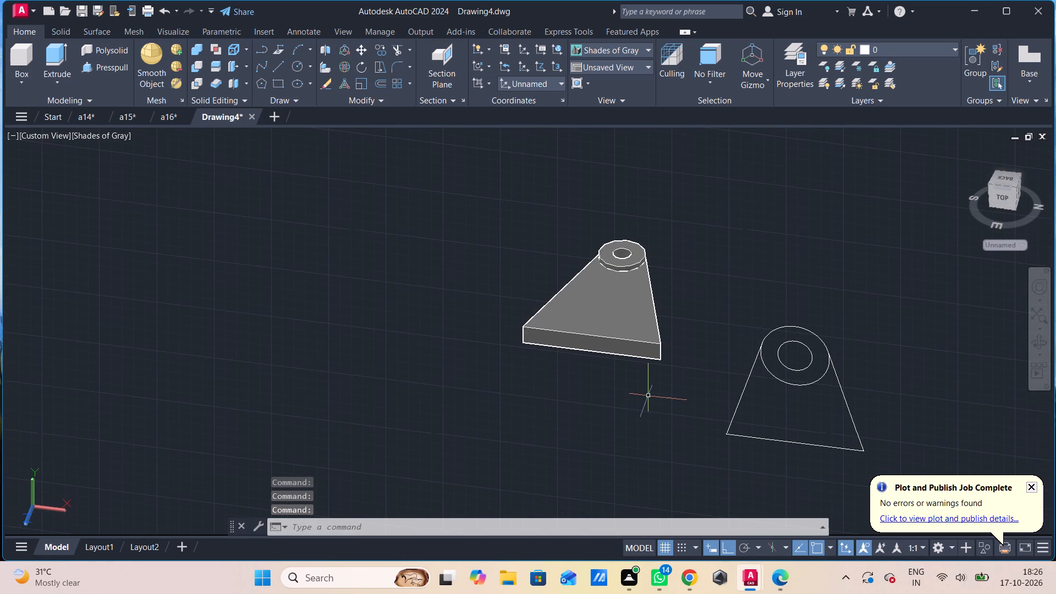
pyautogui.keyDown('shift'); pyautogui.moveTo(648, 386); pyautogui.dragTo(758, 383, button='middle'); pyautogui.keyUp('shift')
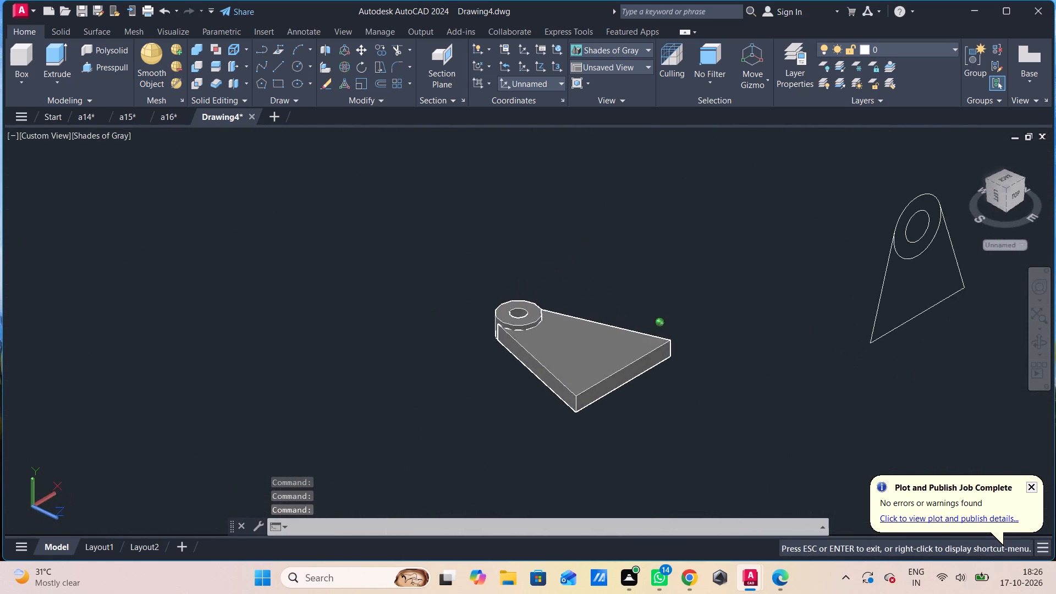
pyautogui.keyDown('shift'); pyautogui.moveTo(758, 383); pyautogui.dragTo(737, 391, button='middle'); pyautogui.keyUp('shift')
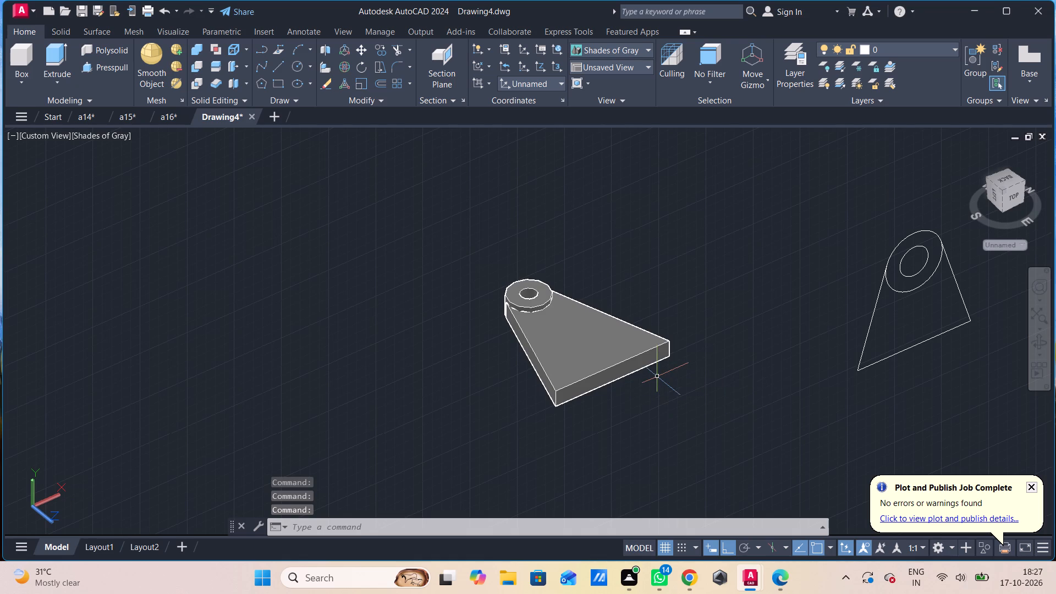
# In the Right view, draw a vertical line 90 long upward from the centre of the circular boss's base on the plate.
pyautogui.click(59, 137)
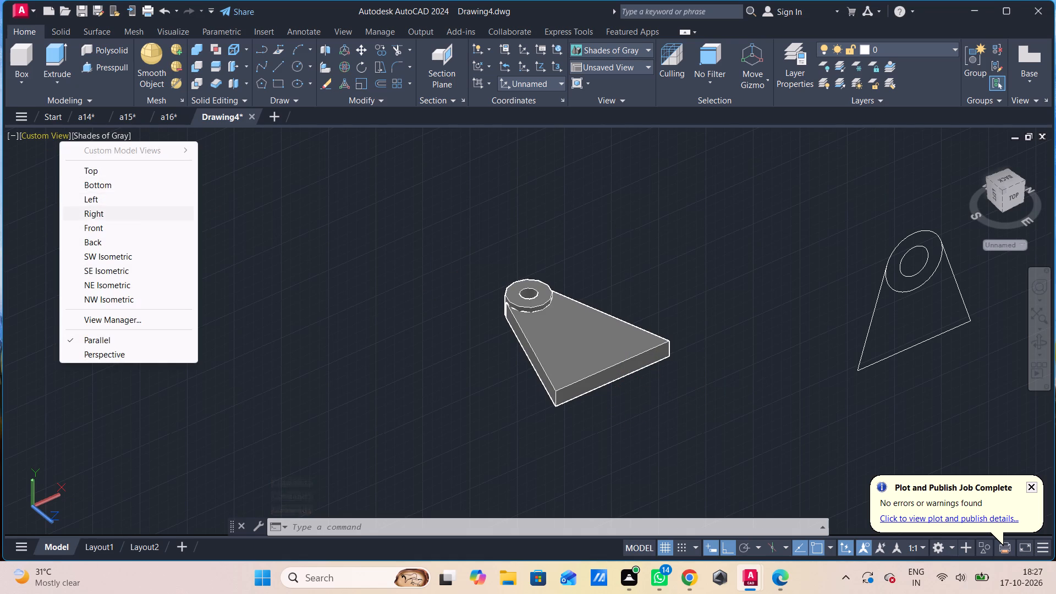
pyautogui.click(86, 213)
pyautogui.moveTo(262, 335); pyautogui.dragTo(393, 276, button='middle')
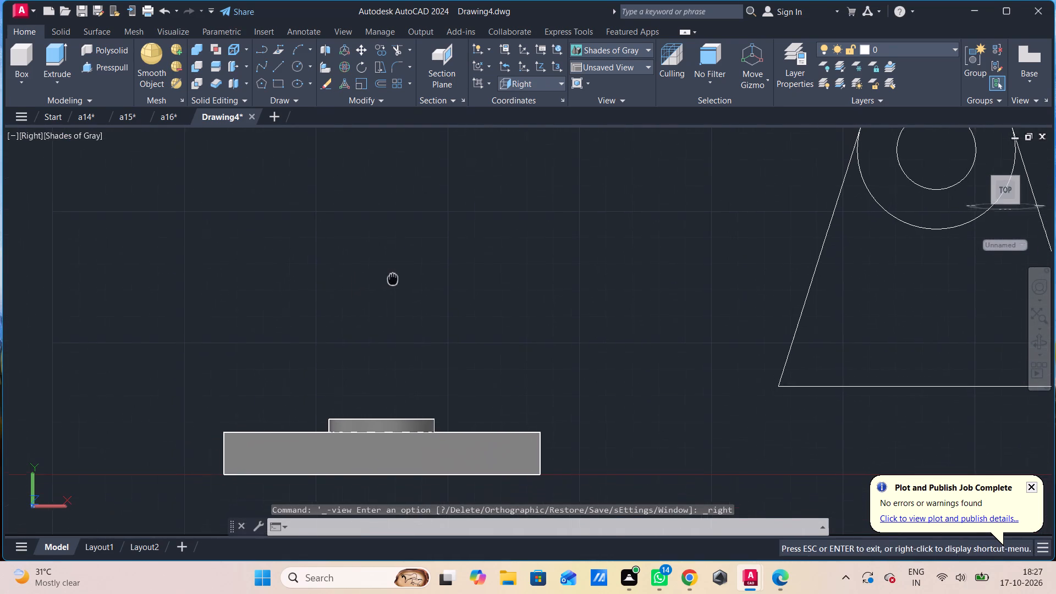
pyautogui.moveTo(393, 276); pyautogui.dragTo(394, 275, button='middle')
pyautogui.press('l')
pyautogui.press('space')
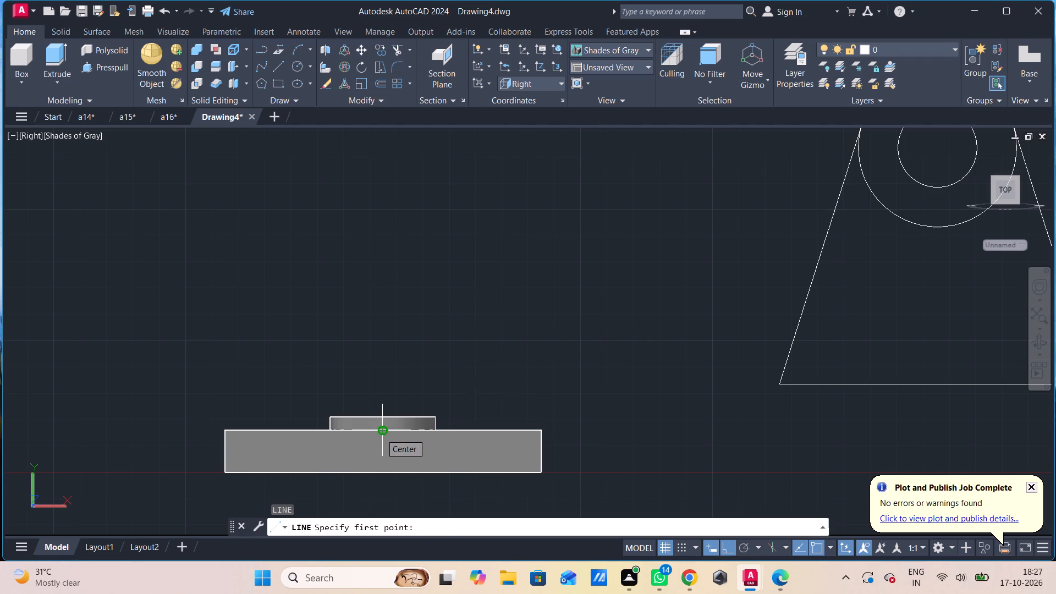
pyautogui.click(381, 433)
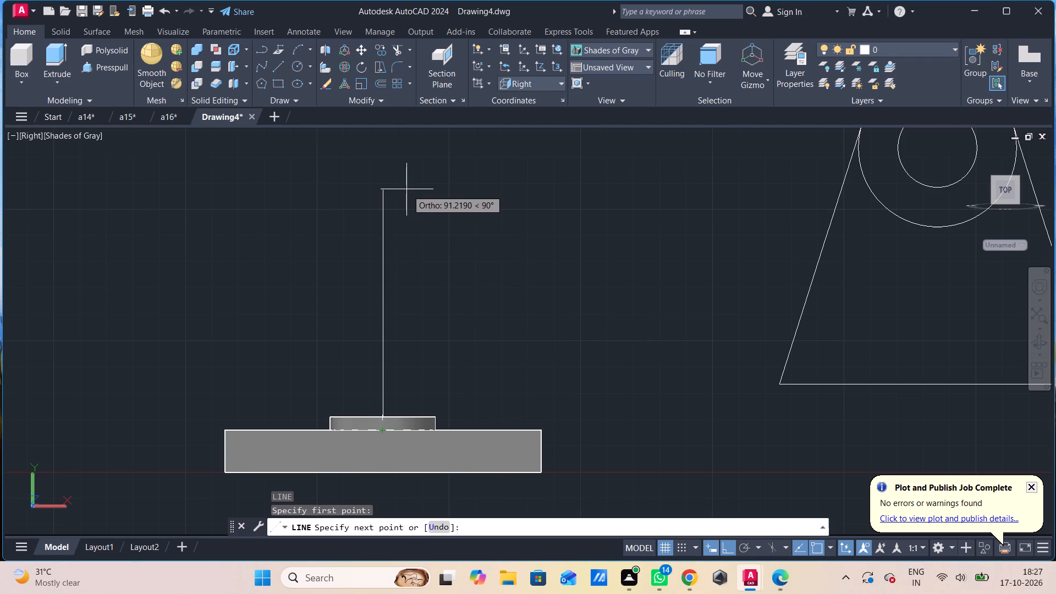
pyautogui.write('90')
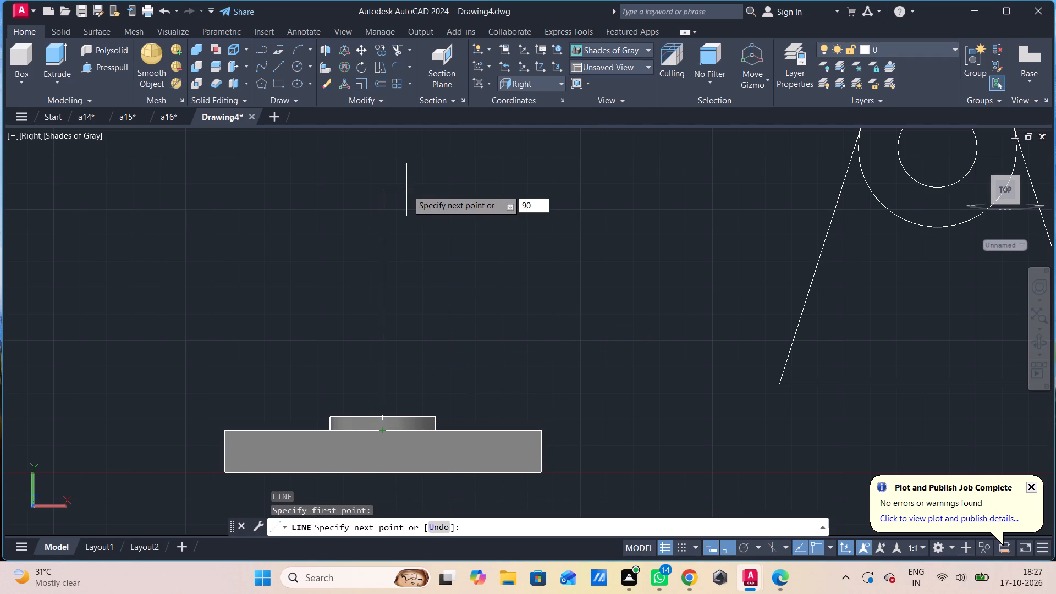
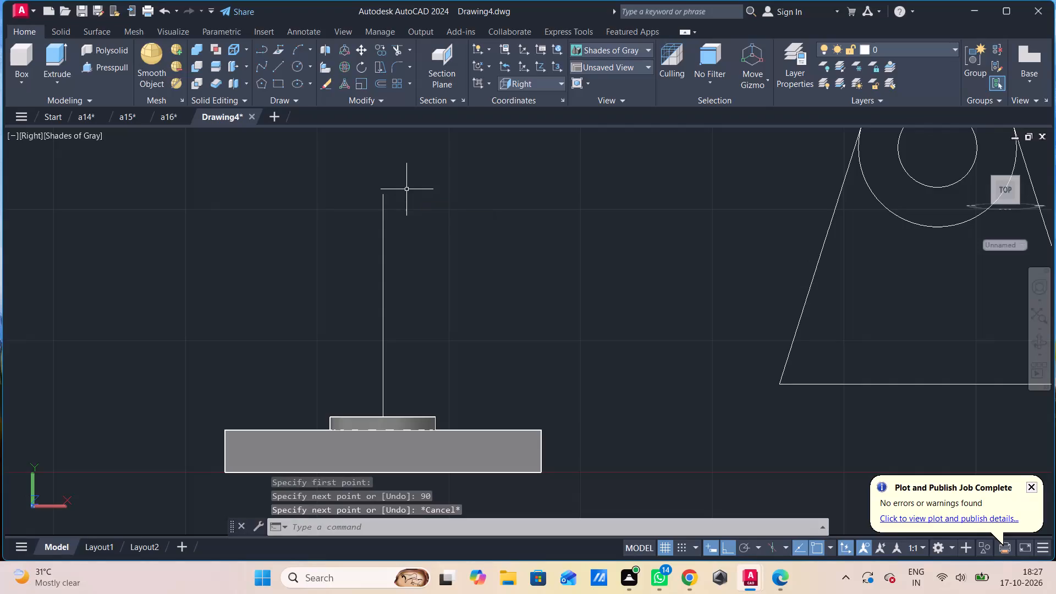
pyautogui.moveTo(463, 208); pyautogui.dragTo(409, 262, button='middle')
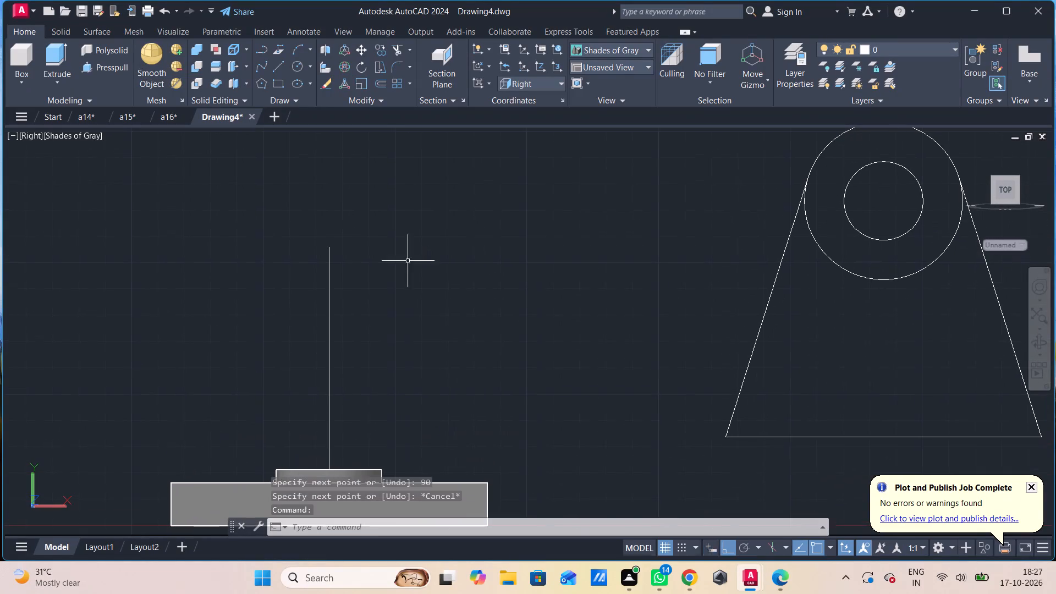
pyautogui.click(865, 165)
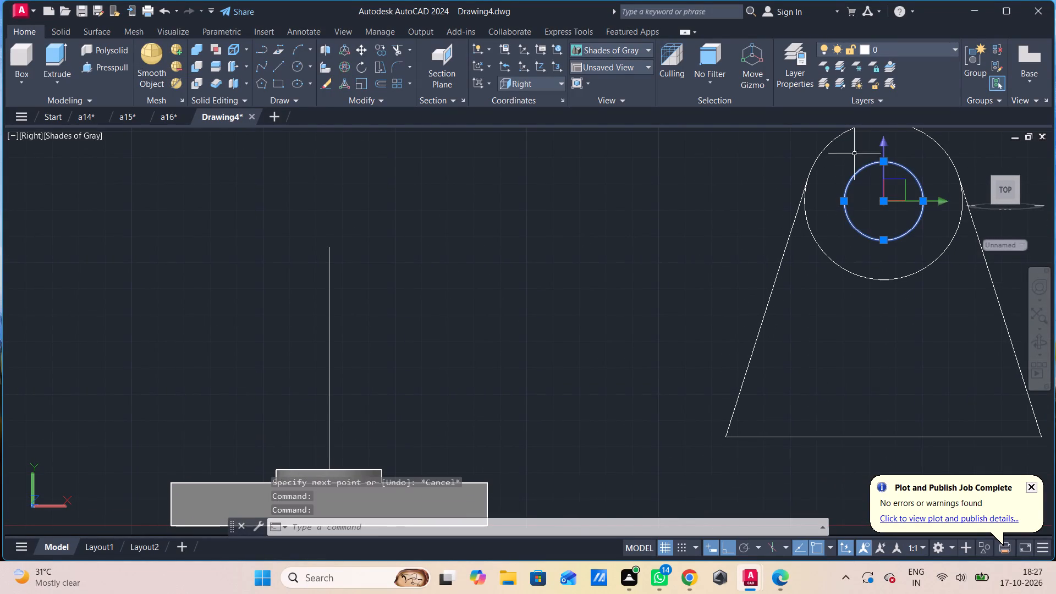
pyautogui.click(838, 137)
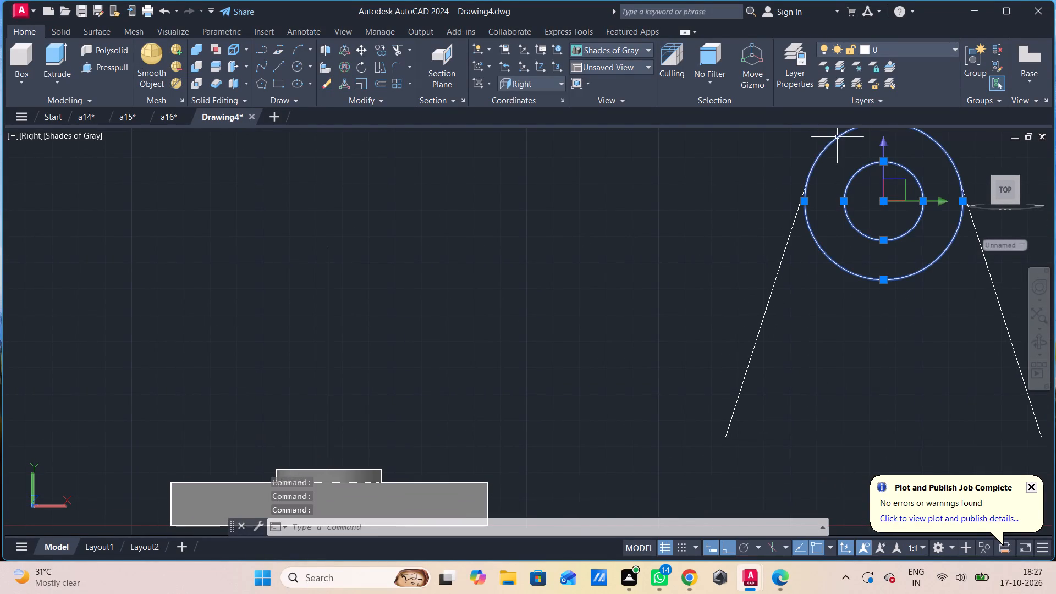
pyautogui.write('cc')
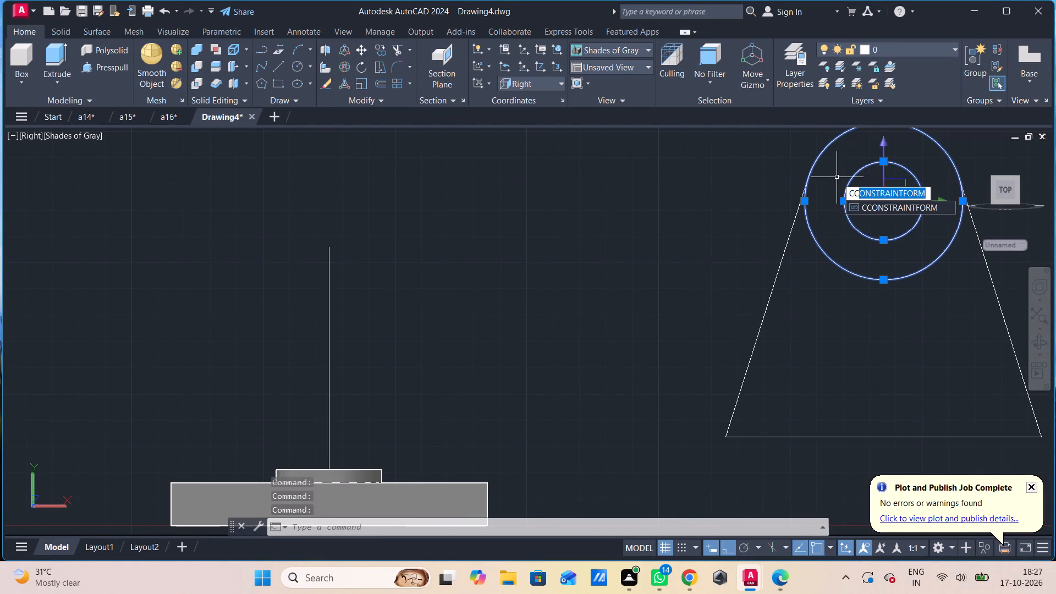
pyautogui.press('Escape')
# Move the upright profile's outer and inner circles by their centre onto the top end of the vertical line above the boss.
pyautogui.click(843, 170)
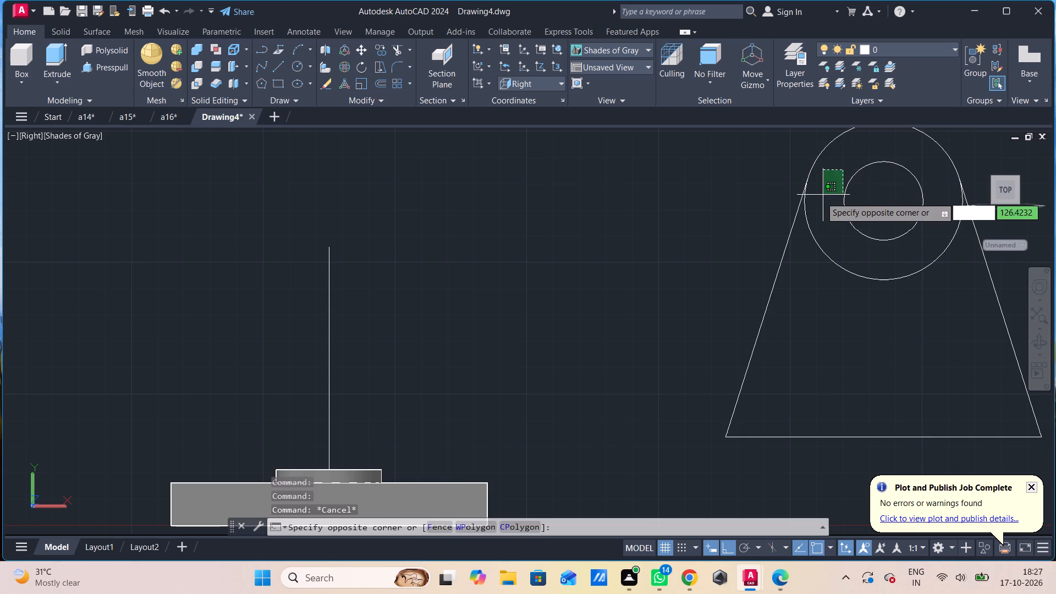
pyautogui.click(791, 152)
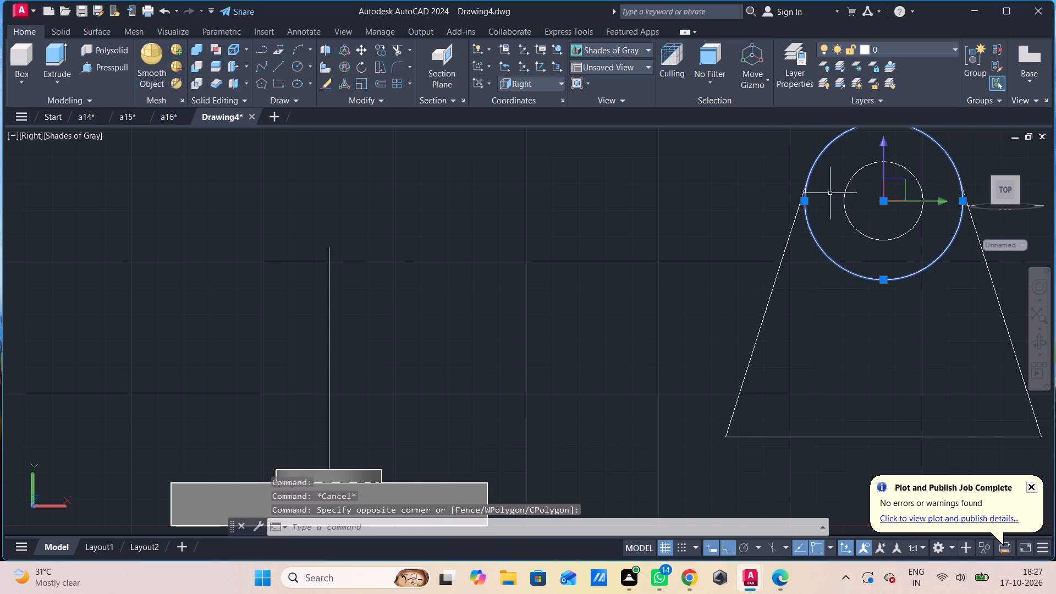
pyautogui.write('m')
pyautogui.press('space')
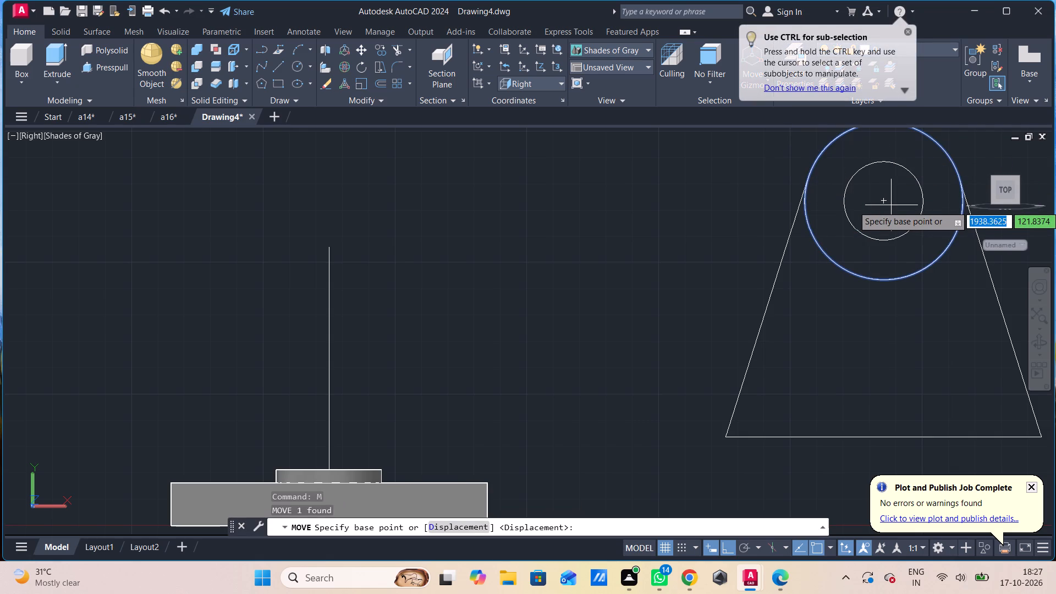
pyautogui.click(884, 202)
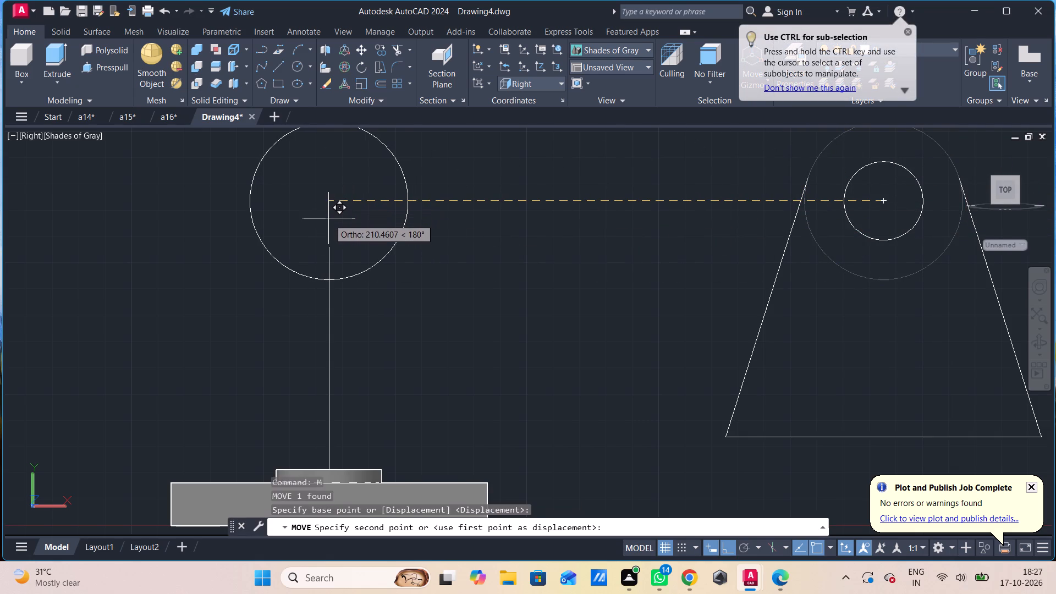
pyautogui.click(329, 248)
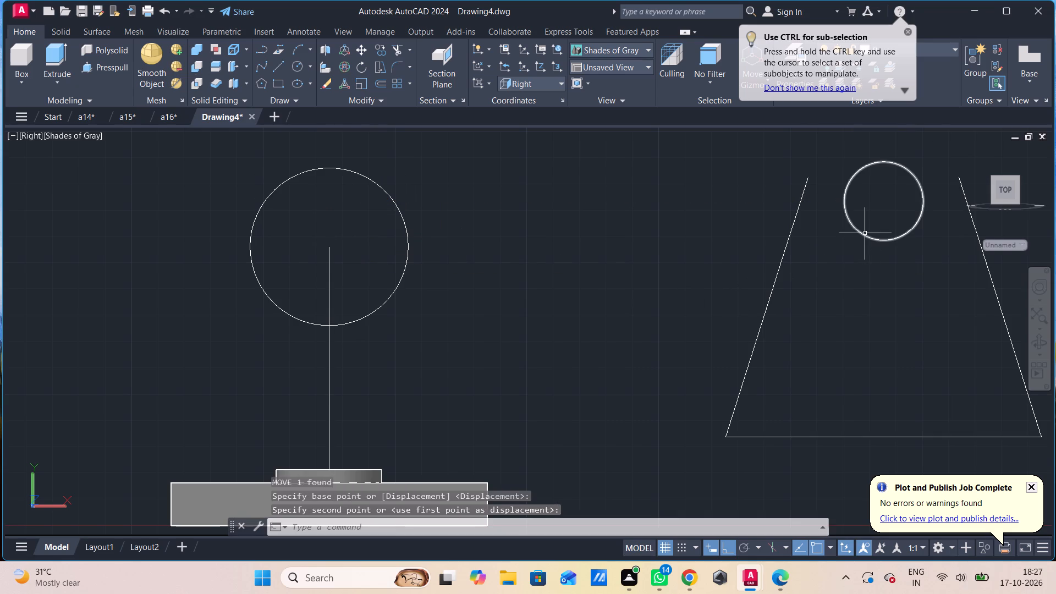
pyautogui.click(865, 234)
pyautogui.write('m')
pyautogui.press('space')
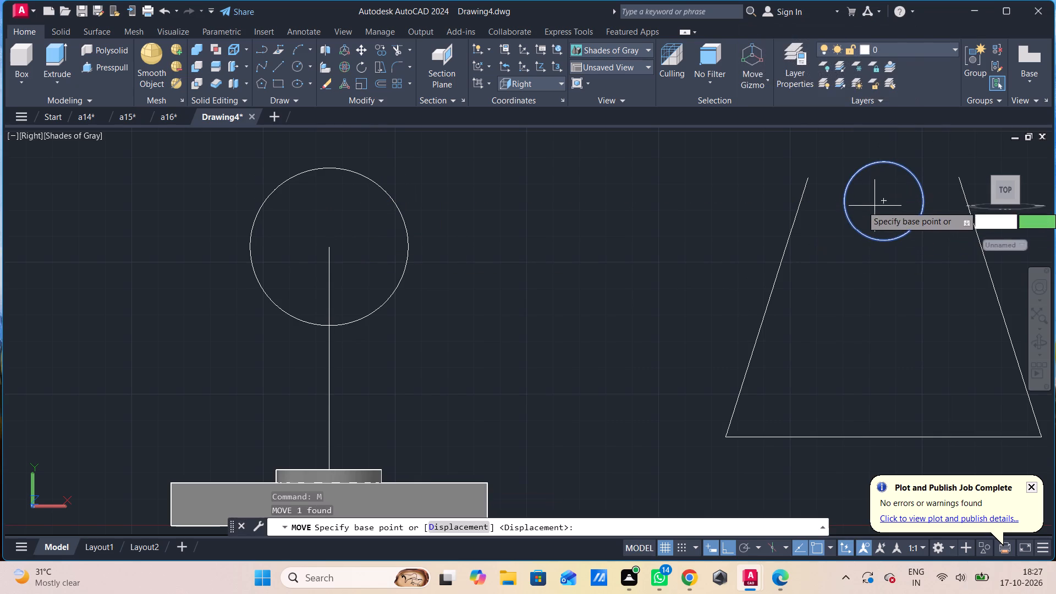
pyautogui.click(880, 204)
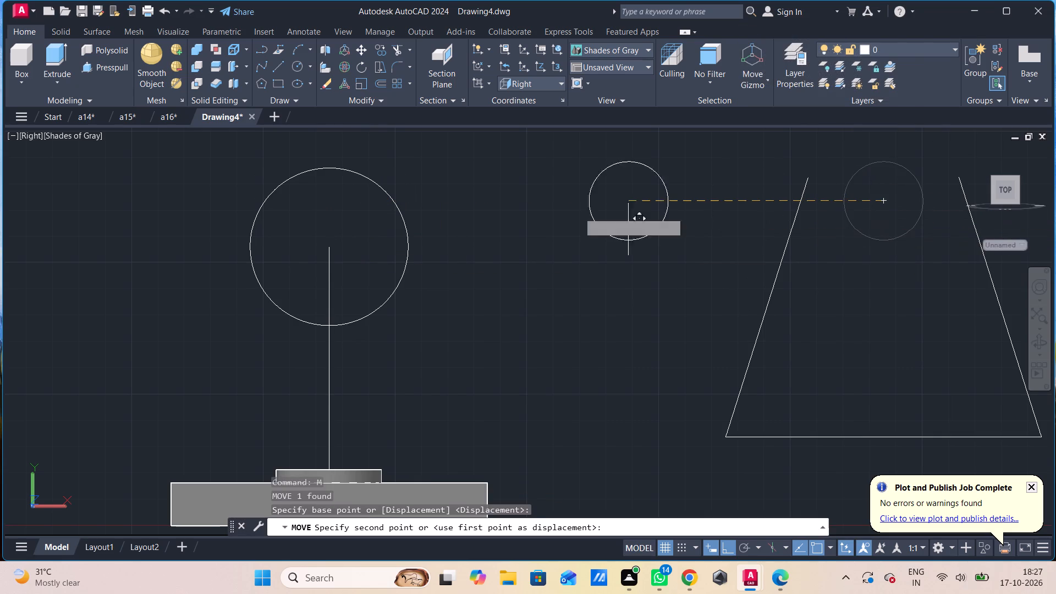
pyautogui.click(322, 244)
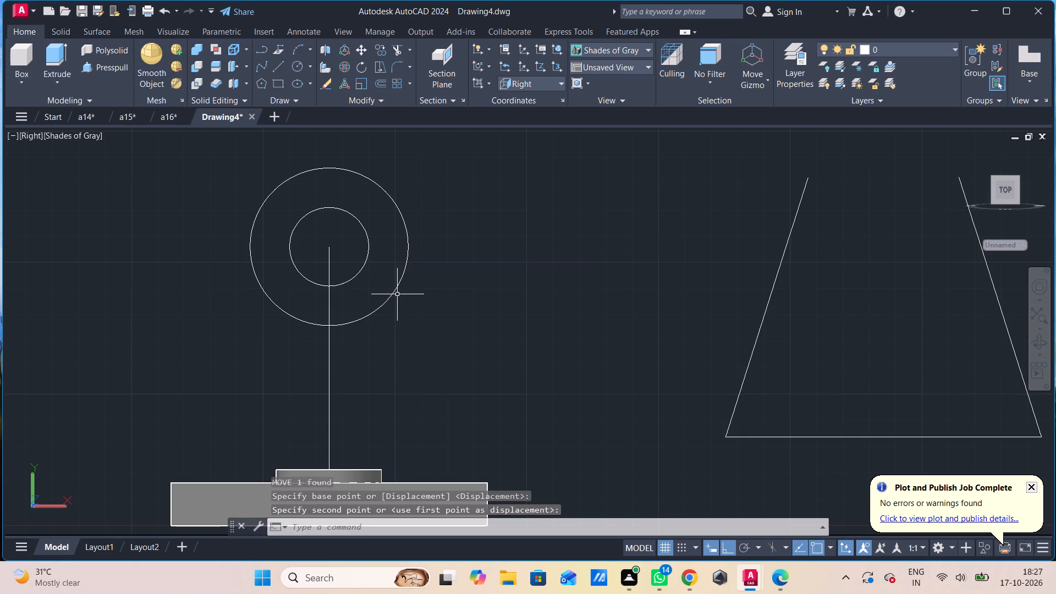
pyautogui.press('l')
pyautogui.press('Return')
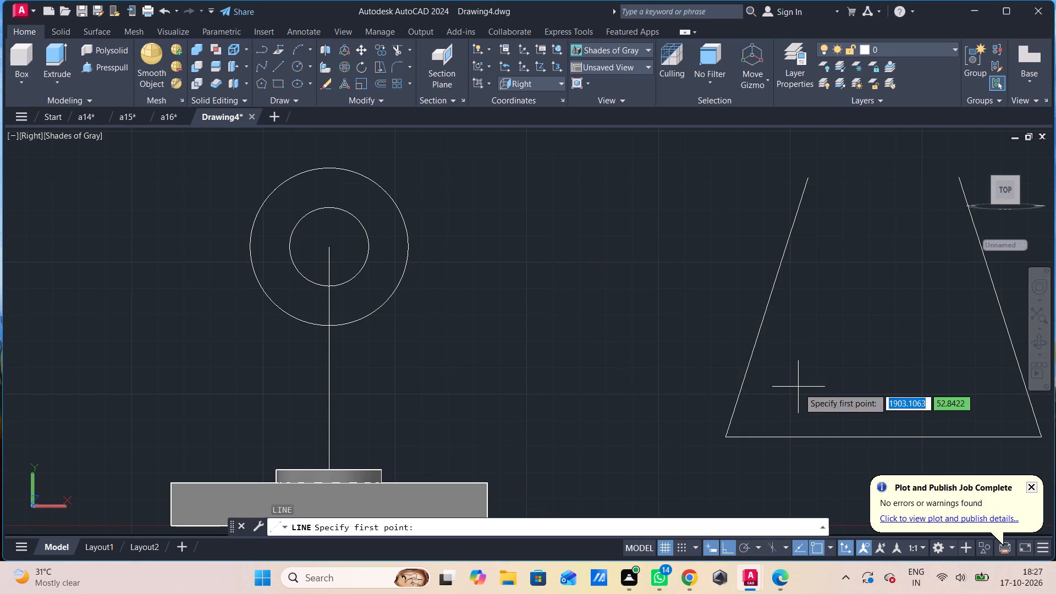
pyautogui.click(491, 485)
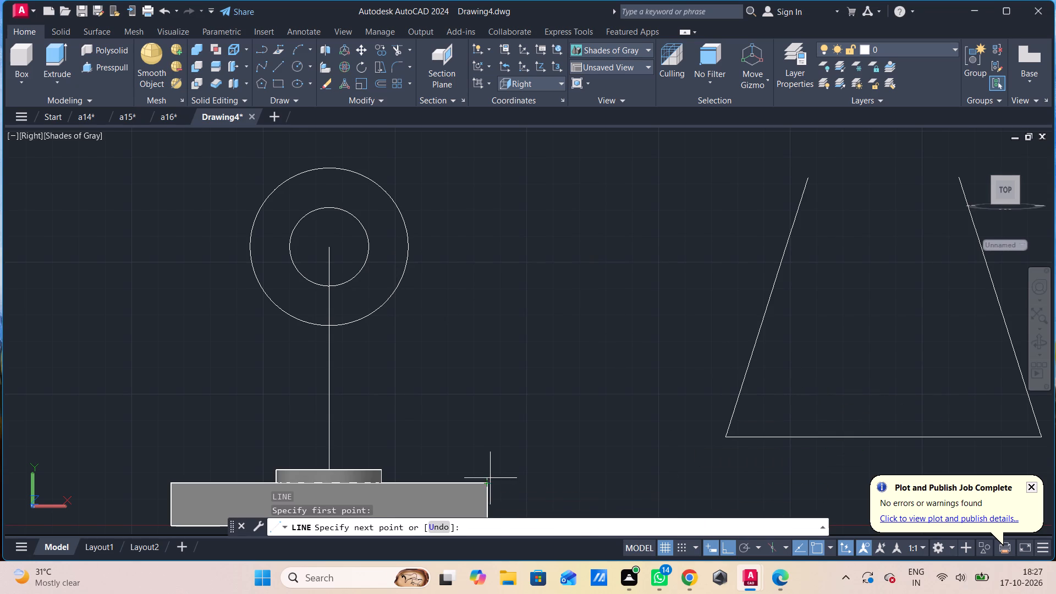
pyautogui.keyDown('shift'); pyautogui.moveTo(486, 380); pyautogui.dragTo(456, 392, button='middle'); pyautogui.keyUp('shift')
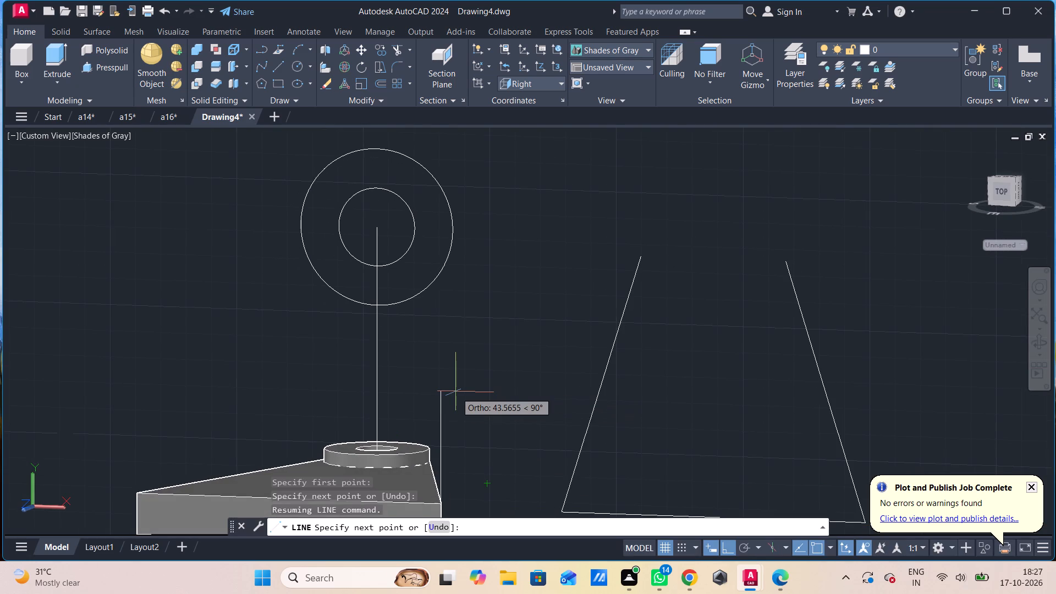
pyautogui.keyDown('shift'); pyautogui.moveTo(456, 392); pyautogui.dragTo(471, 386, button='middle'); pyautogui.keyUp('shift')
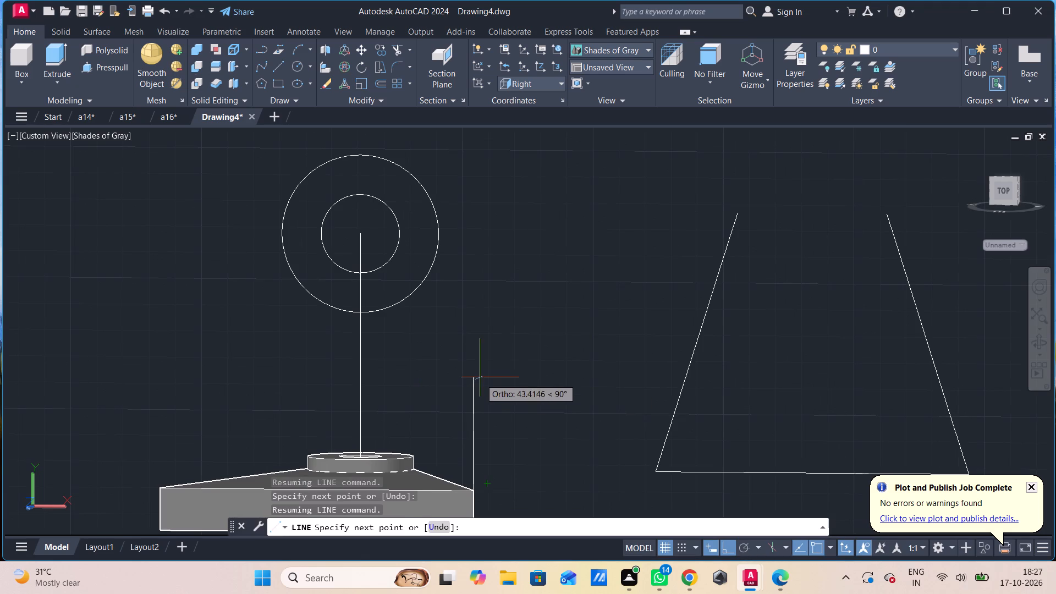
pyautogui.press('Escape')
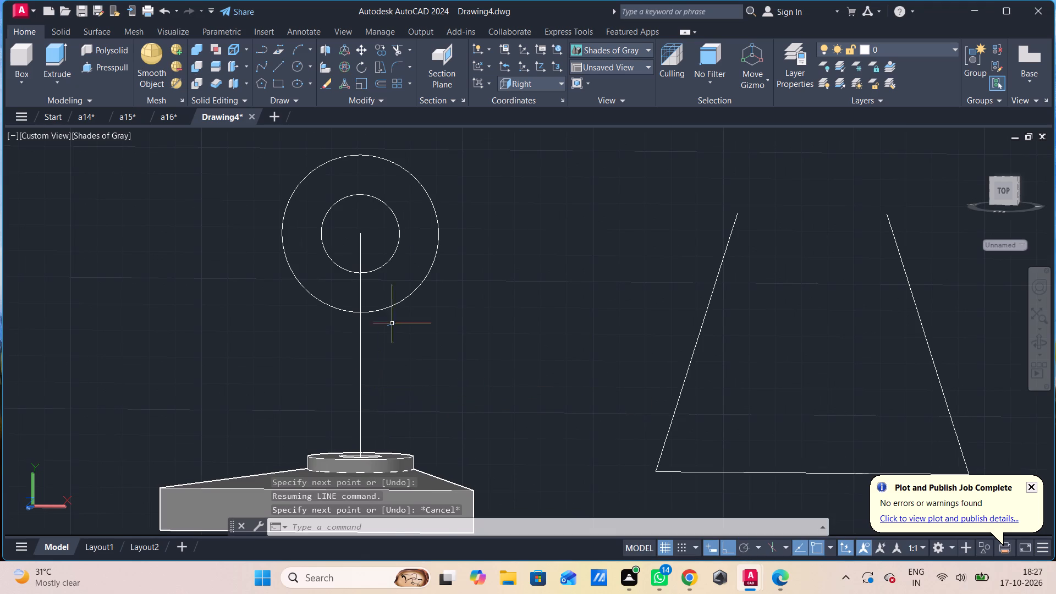
# Move both circles and the vertical line from the line's lower end to the midpoint of the plate's wide-end top edge.
pyautogui.moveTo(451, 176); pyautogui.dragTo(451, 186)
pyautogui.click(288, 300)
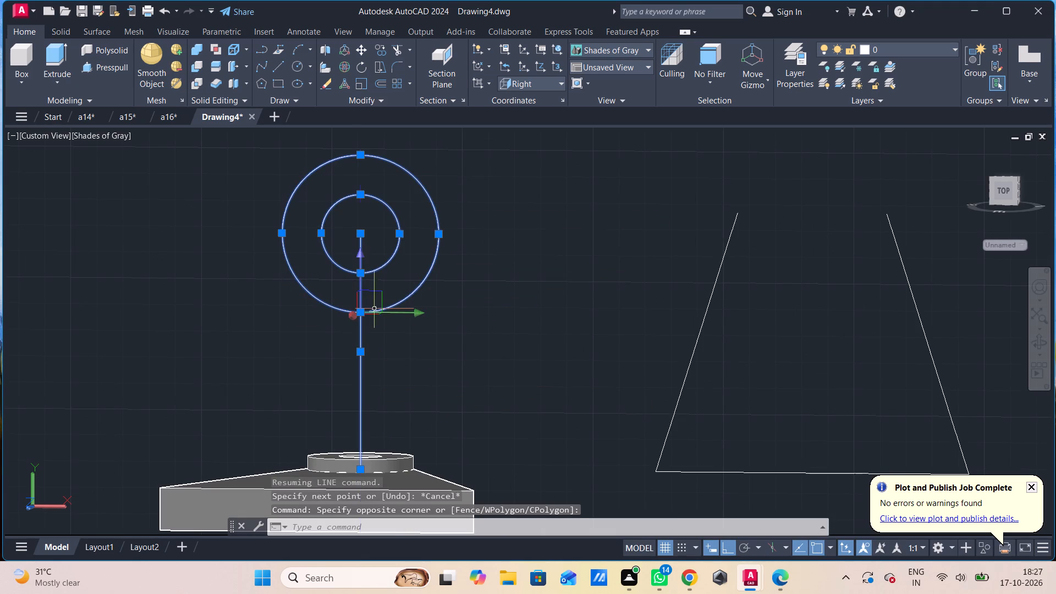
pyautogui.press('m')
pyautogui.press('space')
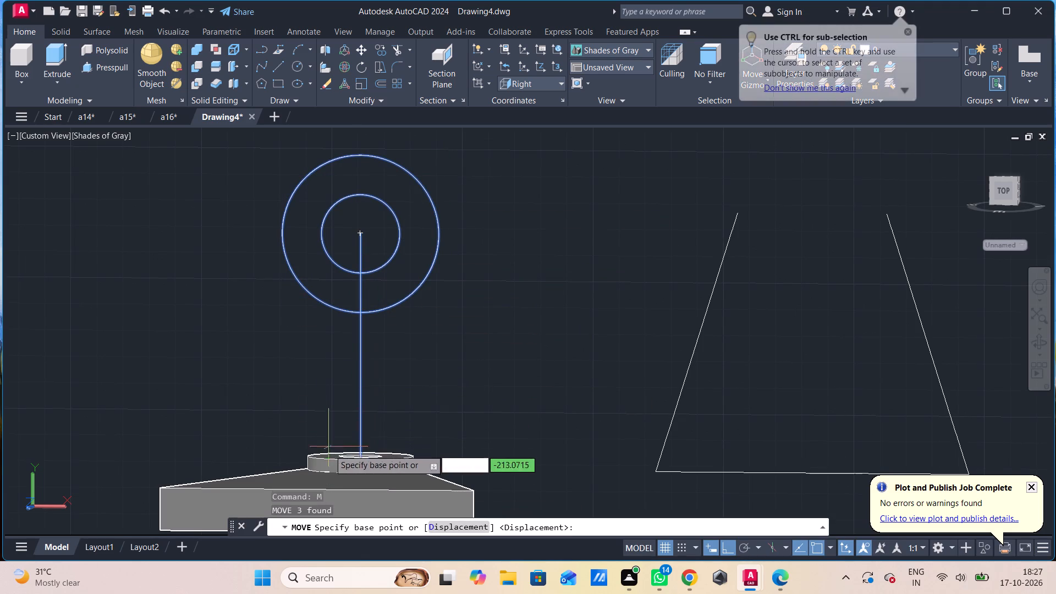
pyautogui.click(357, 469)
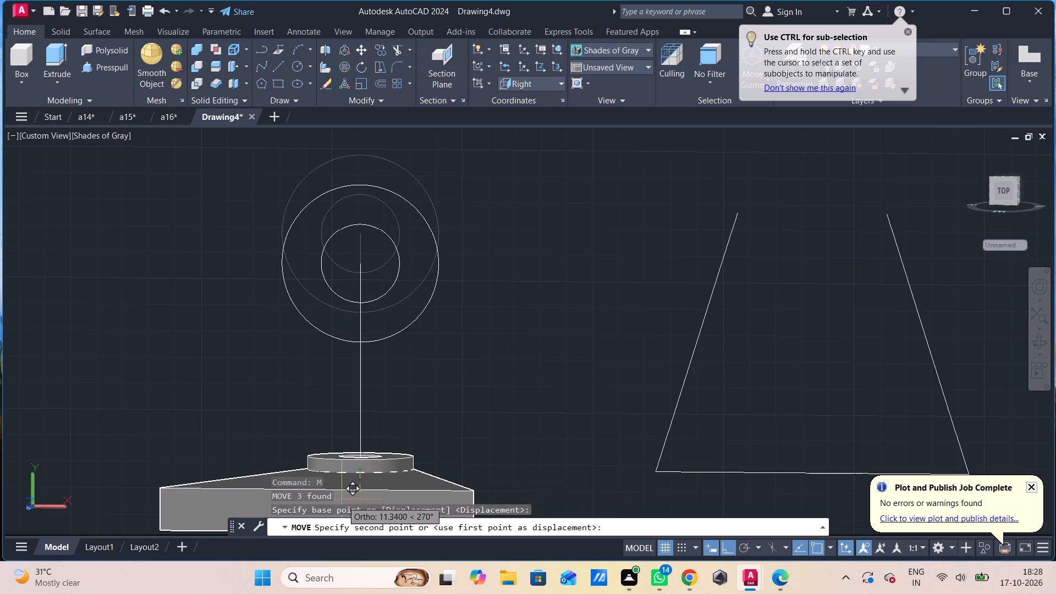
pyautogui.scroll(2, 372, 408)
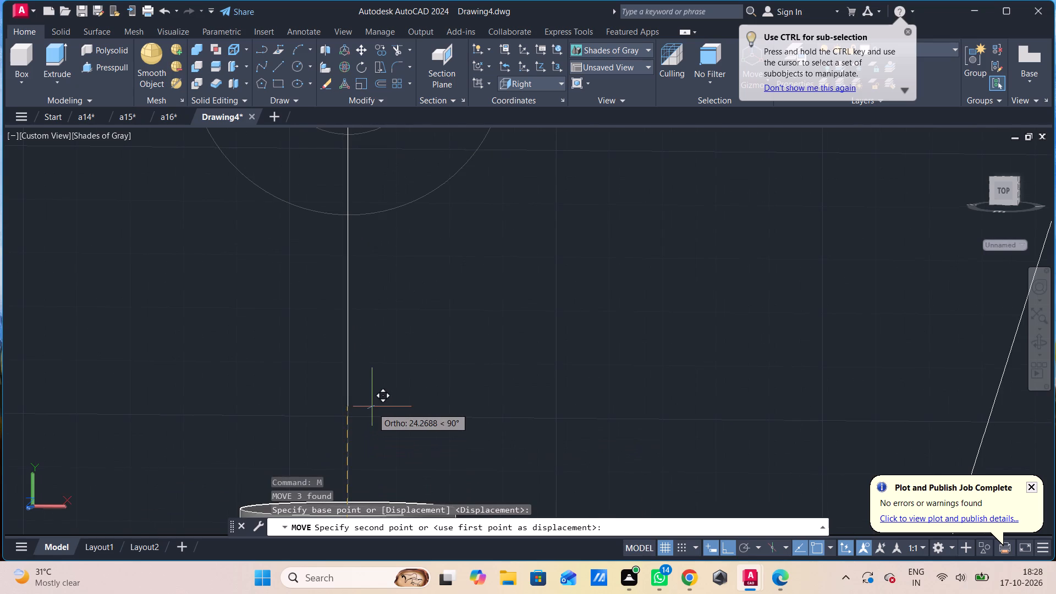
pyautogui.scroll(-2, 370, 415)
pyautogui.moveTo(356, 420); pyautogui.dragTo(403, 358, button='middle')
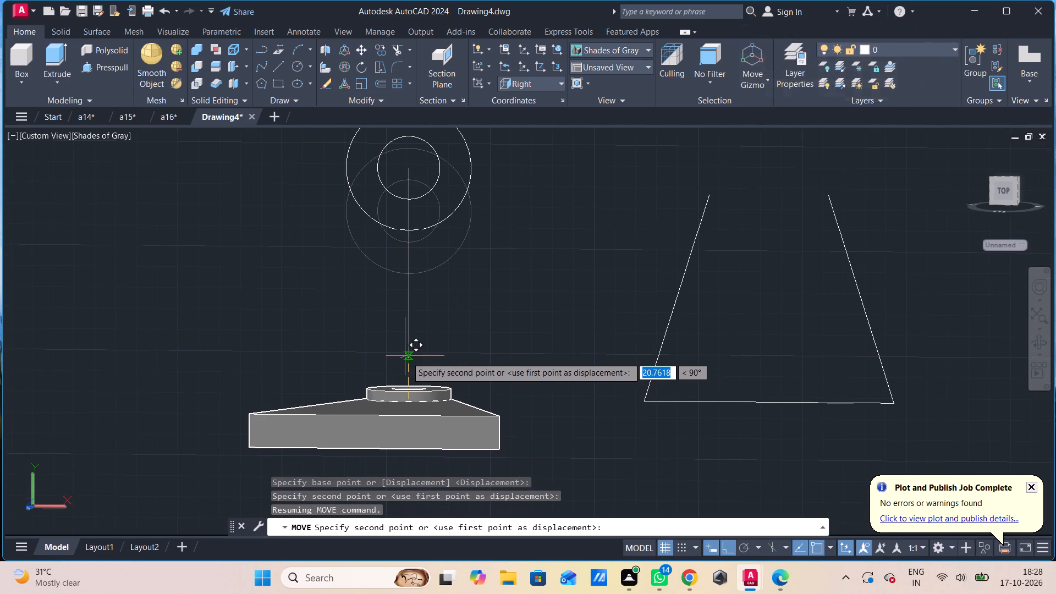
pyautogui.keyDown('shift'); pyautogui.moveTo(410, 355); pyautogui.dragTo(392, 369, button='middle'); pyautogui.keyUp('shift')
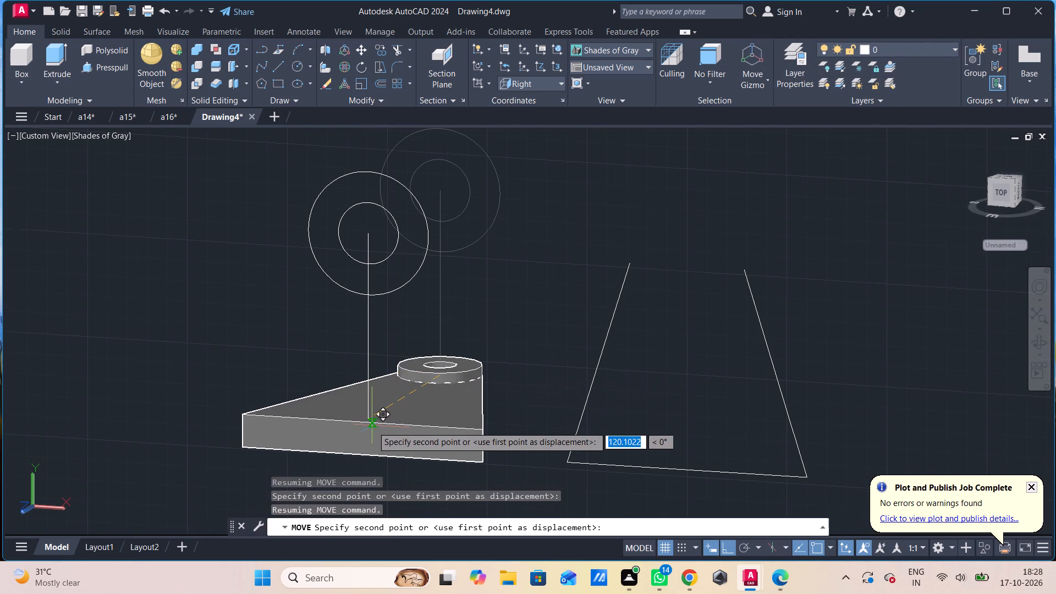
pyautogui.click(362, 419)
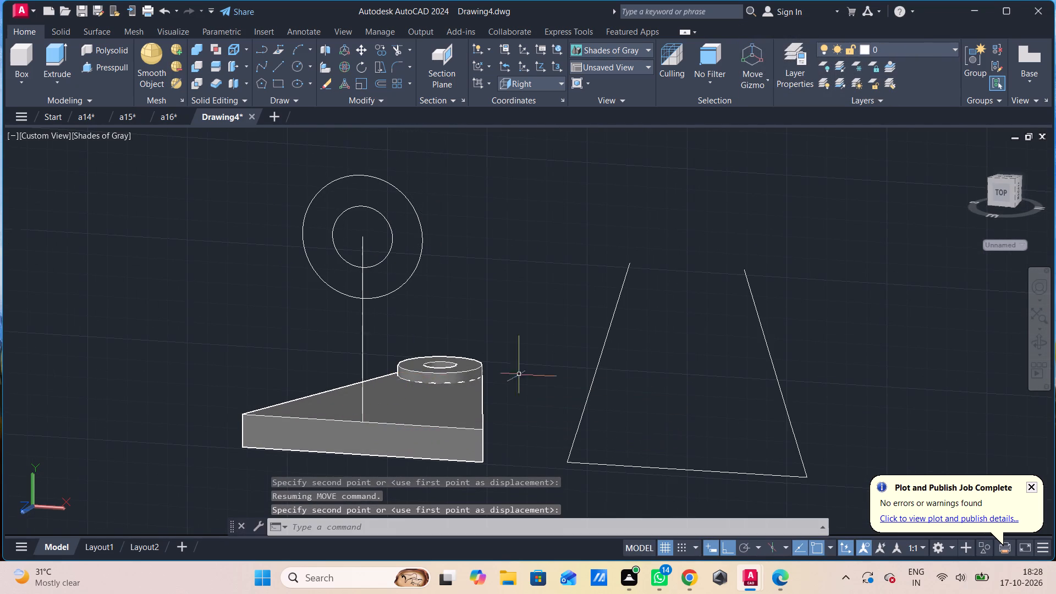
# Draw two sloping lines from the plate's wide-end top corners up to the corresponding sides of the outer circle.
pyautogui.write('l')
pyautogui.press('space')
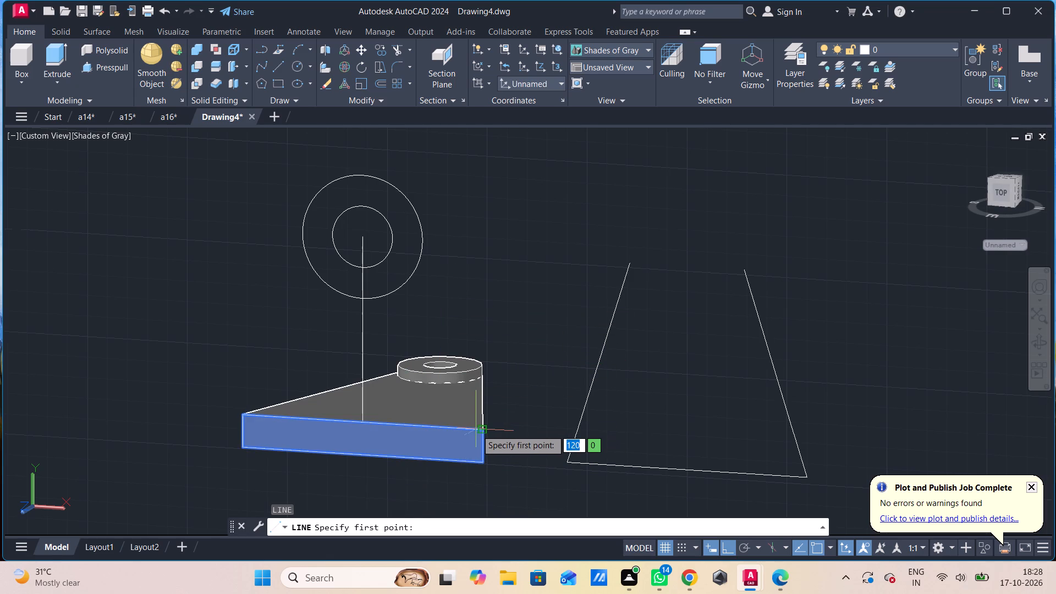
pyautogui.click(479, 430)
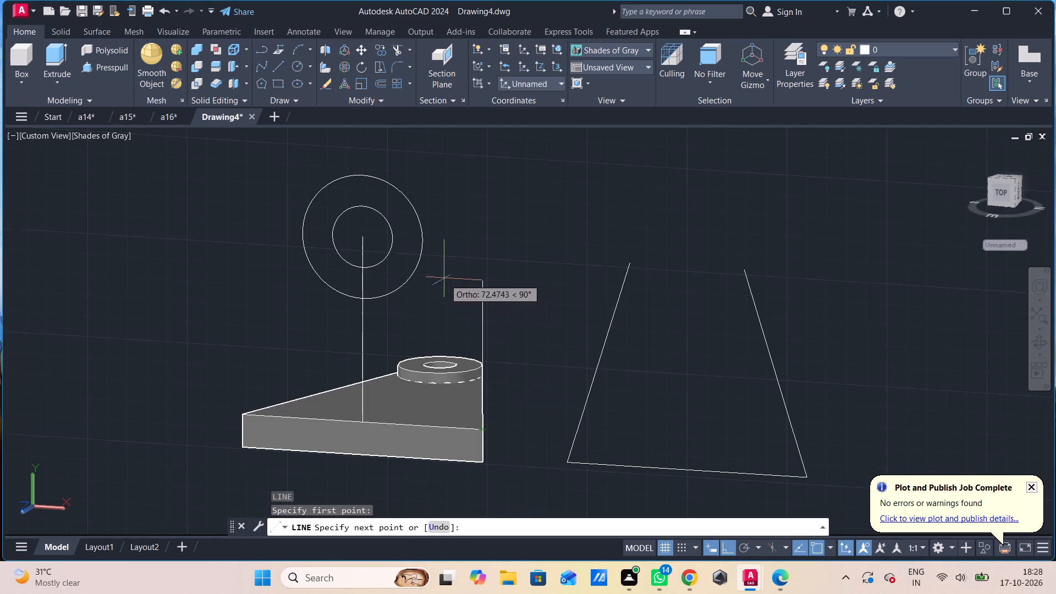
pyautogui.click(420, 224)
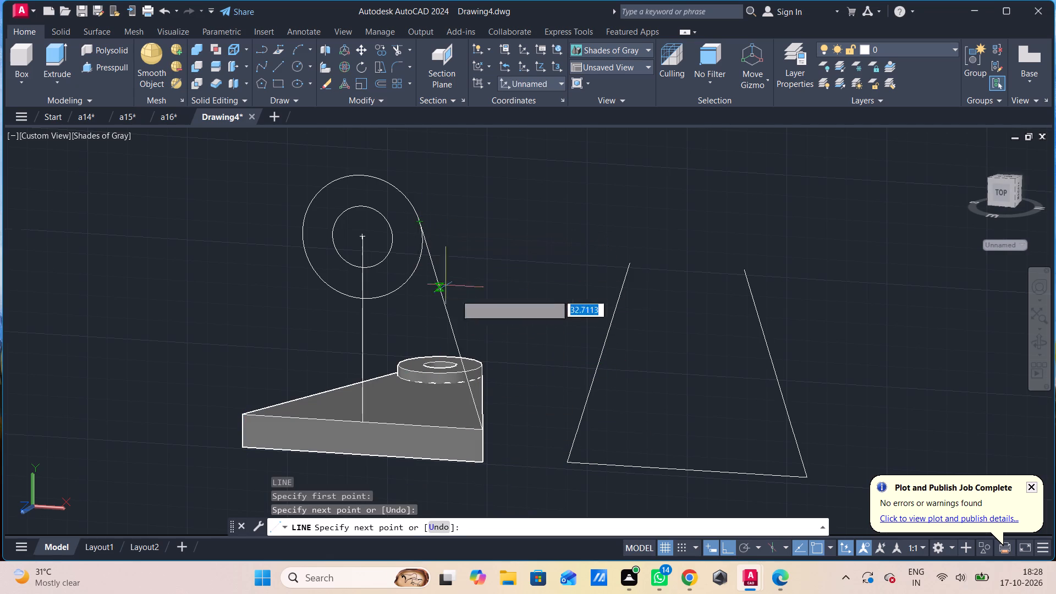
pyautogui.press('Escape')
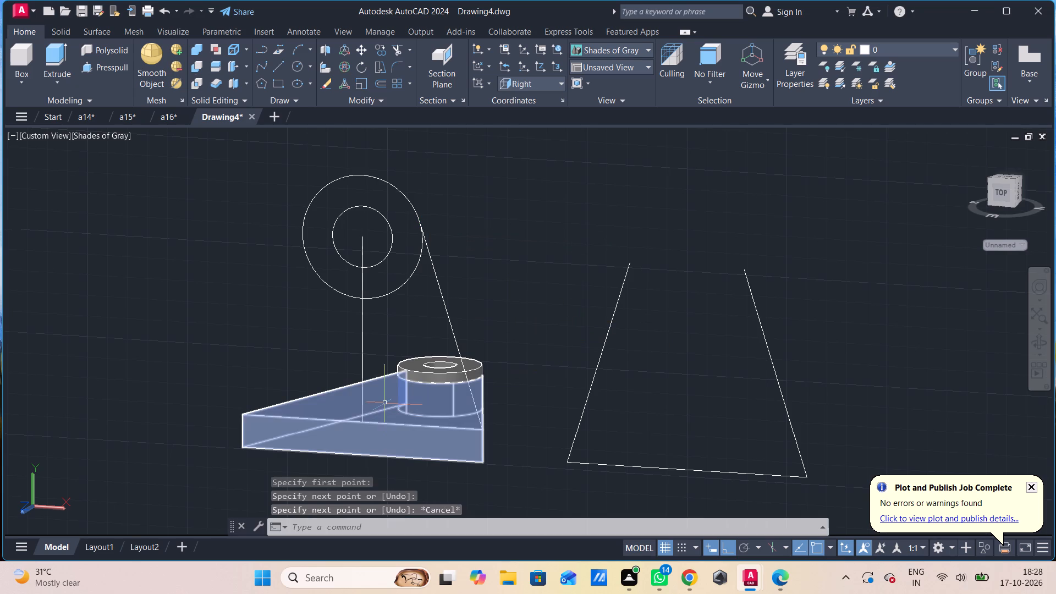
pyautogui.press('l')
pyautogui.press('space')
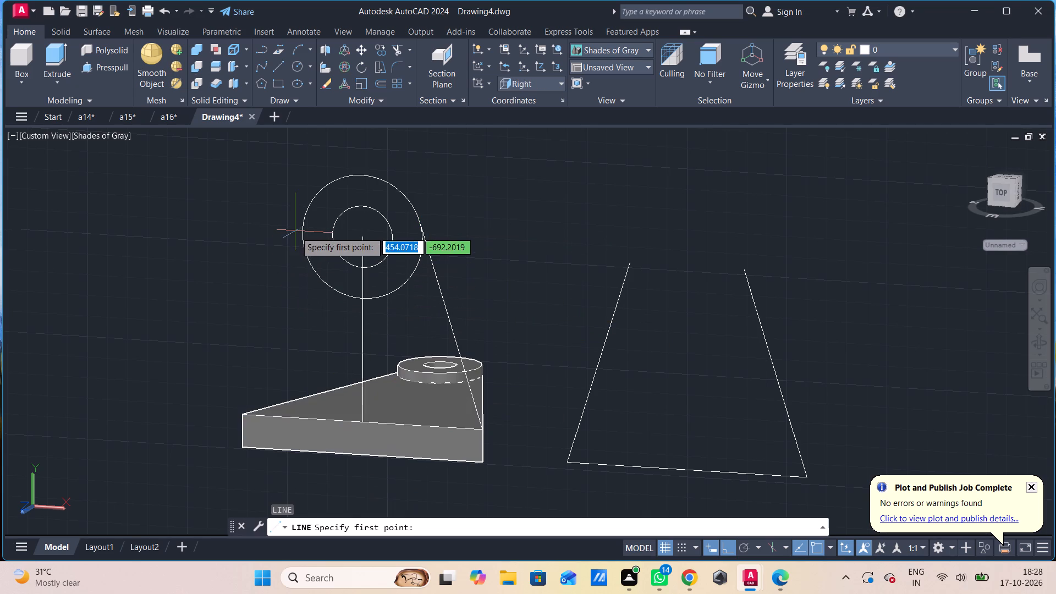
pyautogui.click(243, 413)
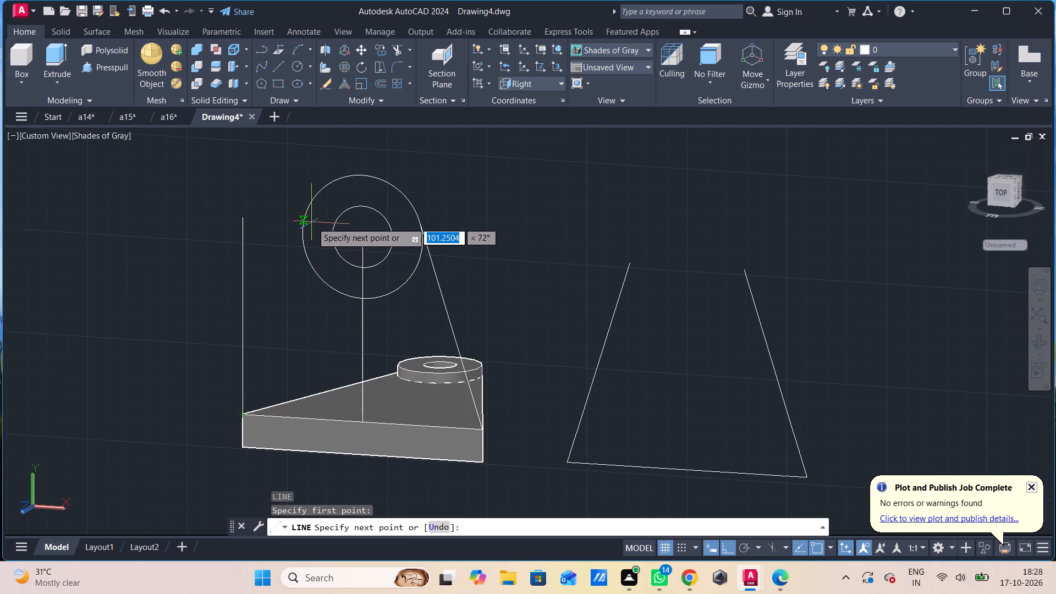
pyautogui.click(311, 220)
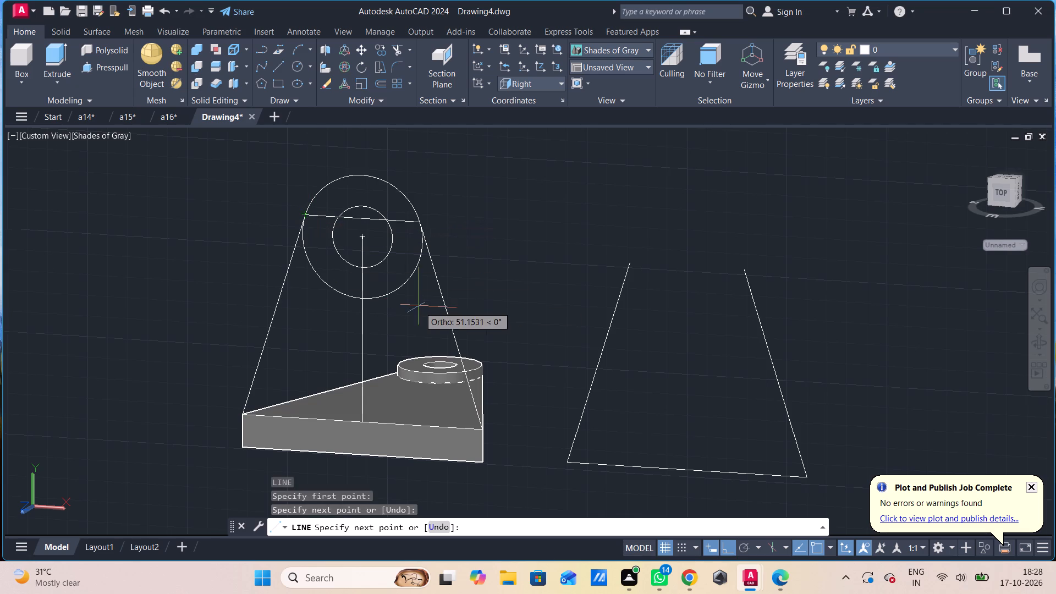
pyautogui.press('Escape')
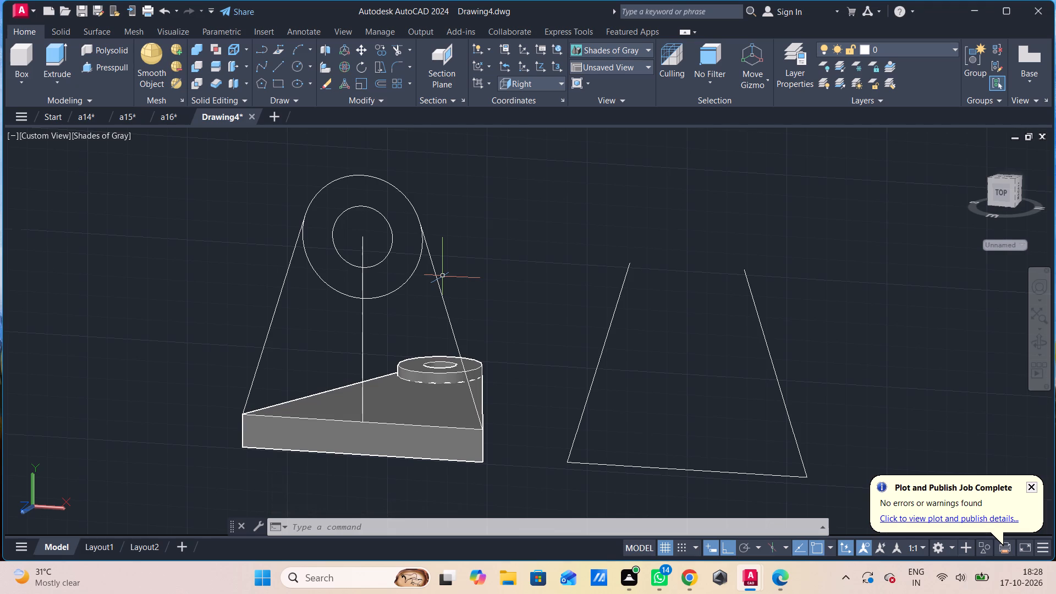
# Trim away the lower part of the outer circle between the two sloping lines, leaving only the top arc.
pyautogui.press('t')
pyautogui.press('r')
pyautogui.press('space')
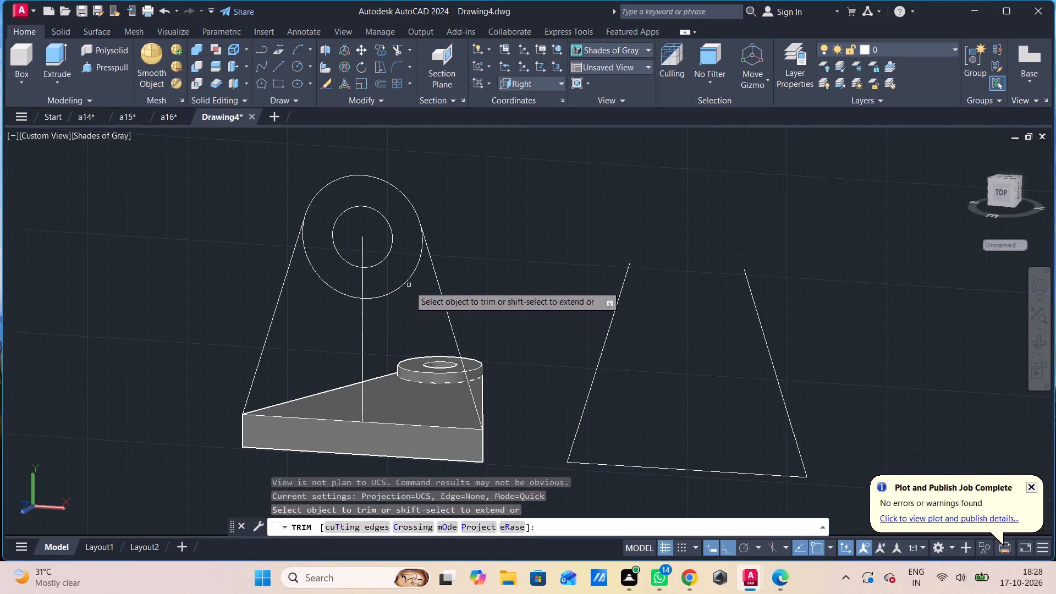
pyautogui.scroll(4, 409, 278)
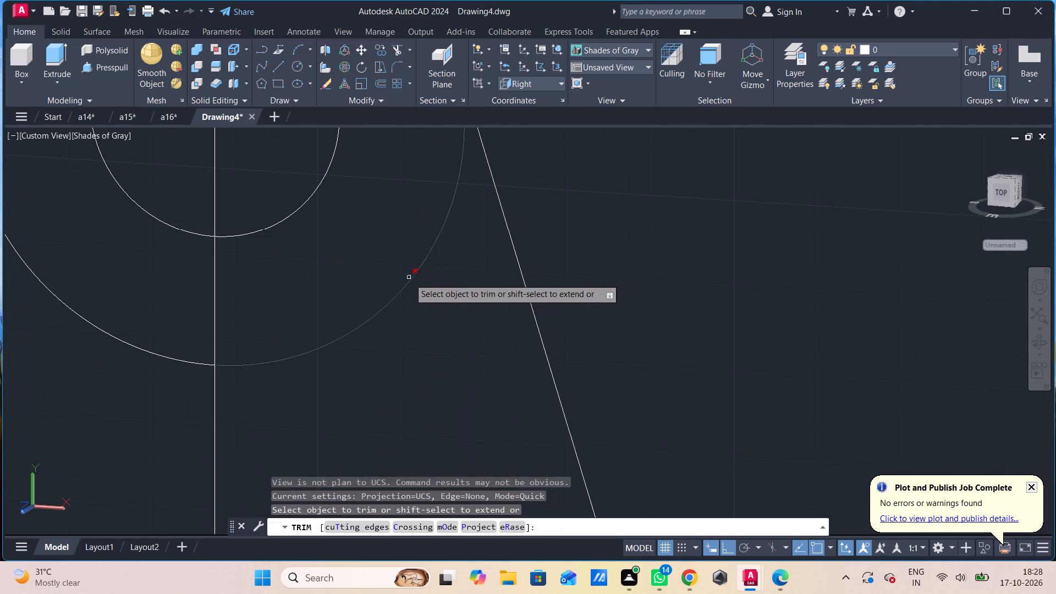
pyautogui.click(409, 278)
pyautogui.scroll(-3, 410, 291)
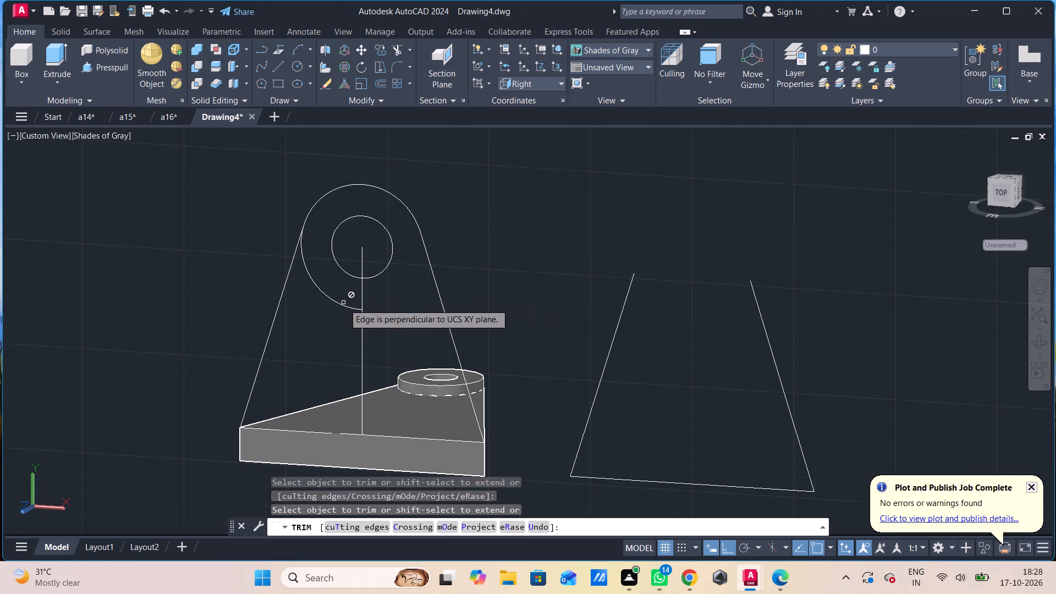
pyautogui.scroll(4, 343, 302)
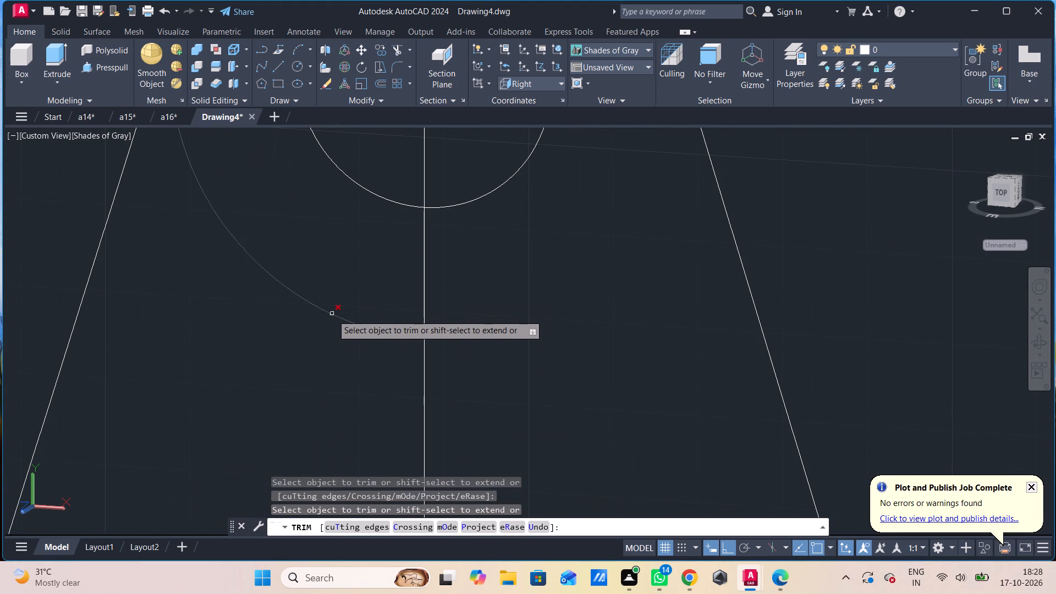
pyautogui.click(332, 315)
pyautogui.scroll(-3, 333, 314)
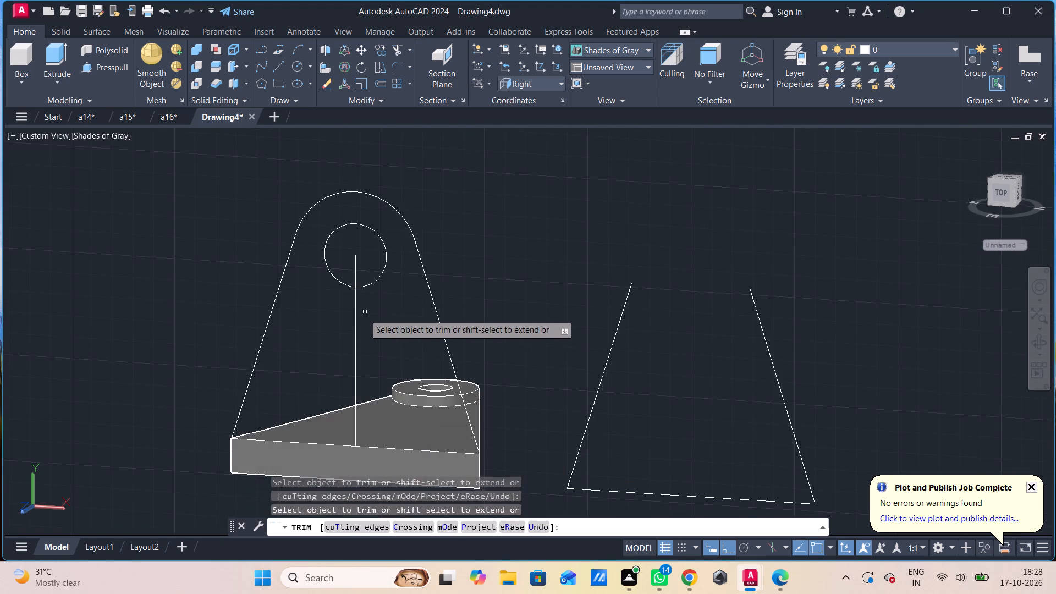
pyautogui.press('Escape')
# Erase the vertical construction line running from the plate's top edge to the circle's centre.
pyautogui.click(355, 322)
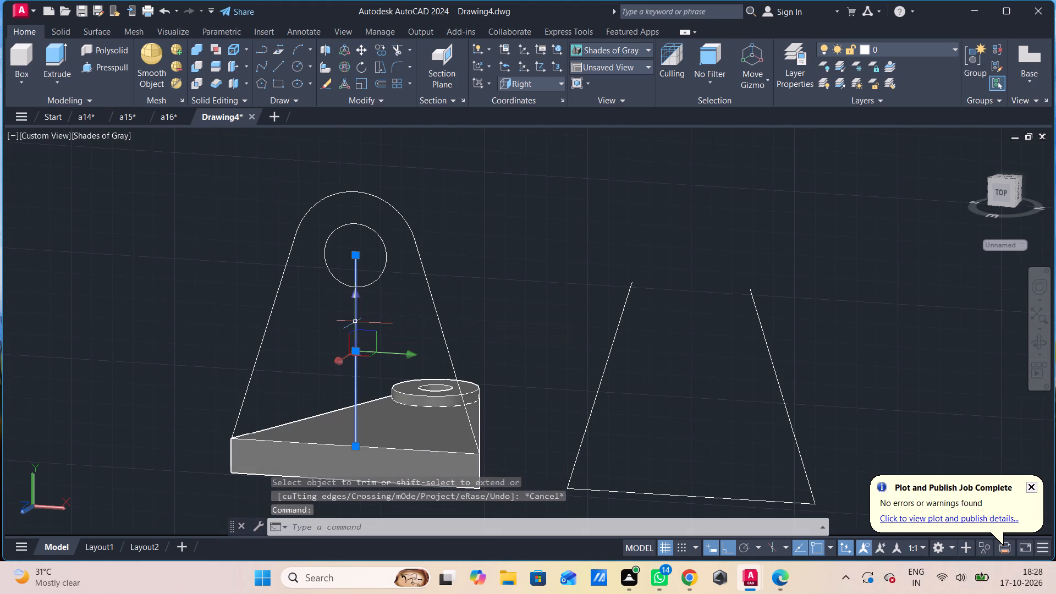
pyautogui.press('Delete')
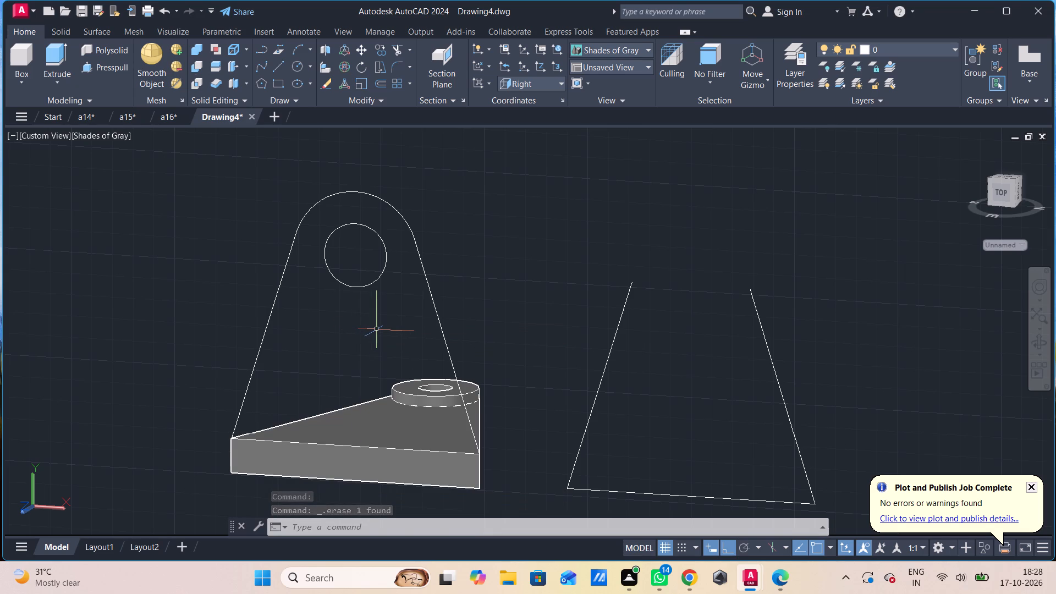
# Draw a line along the plate's wide-end top edge, joining the lower ends of the two sloping lines.
pyautogui.press('l')
pyautogui.press('Return')
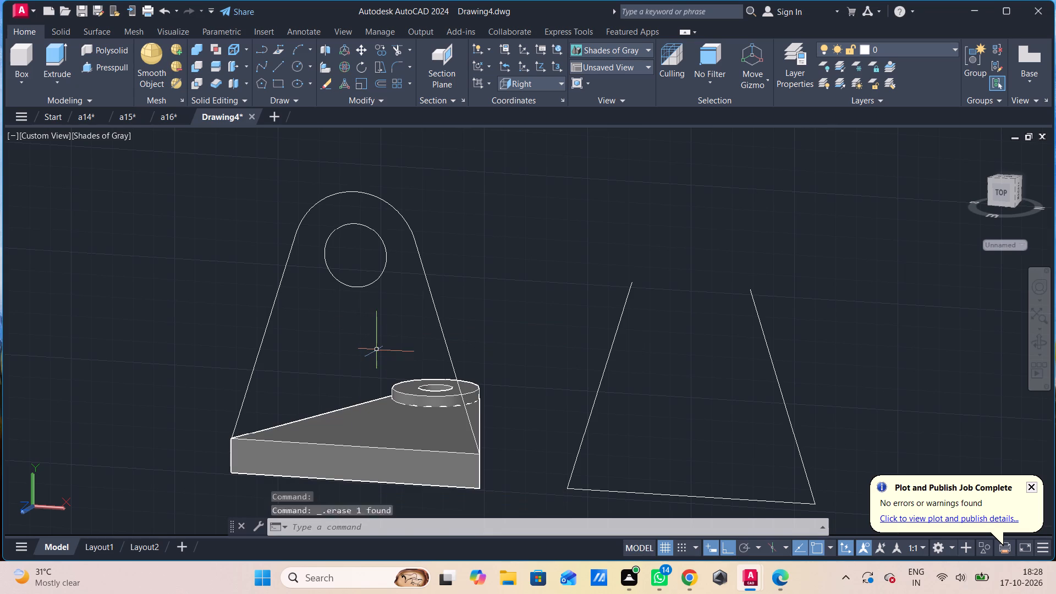
pyautogui.click(235, 440)
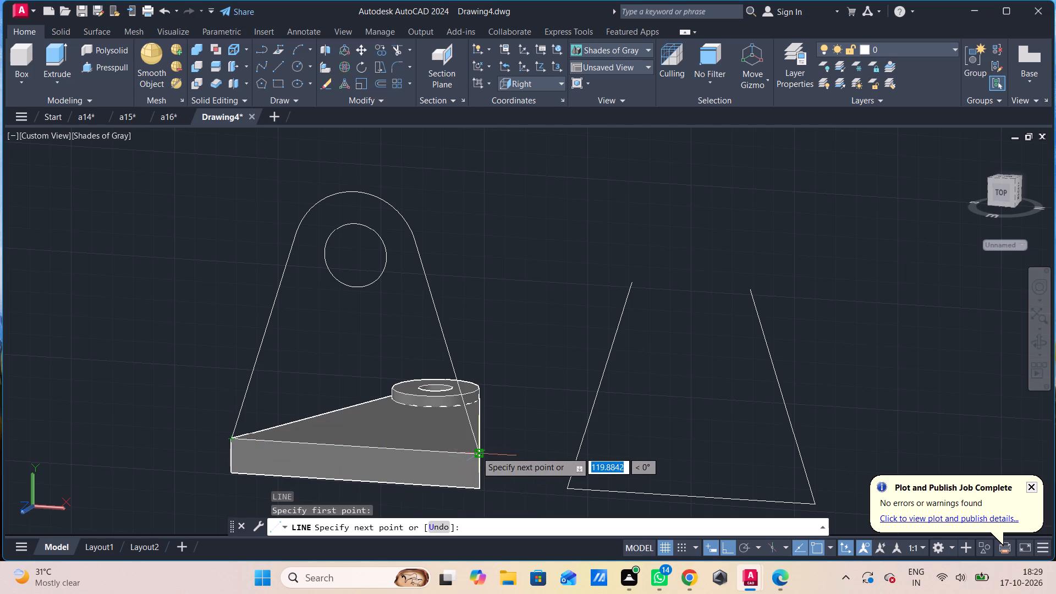
pyautogui.click(476, 452)
pyautogui.press('Escape')
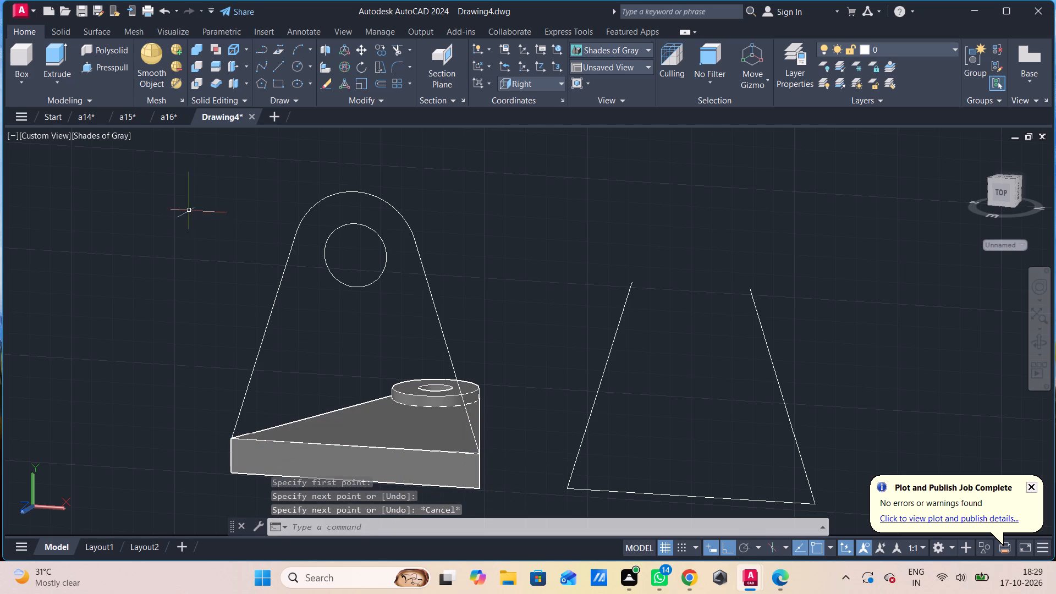
# Change the visual style to 2D Wireframe.
pyautogui.click(122, 132)
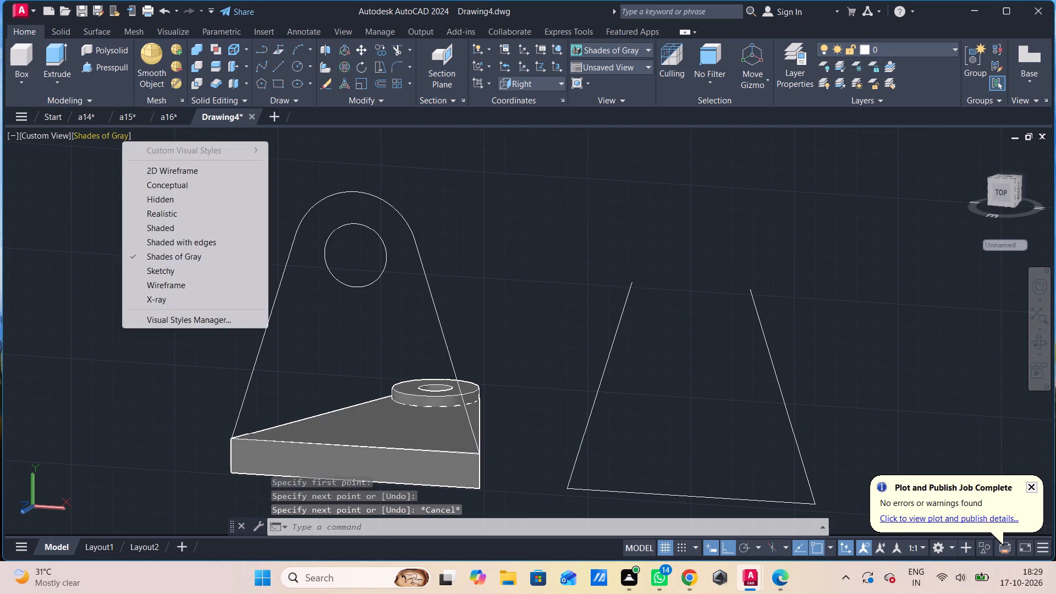
pyautogui.click(149, 168)
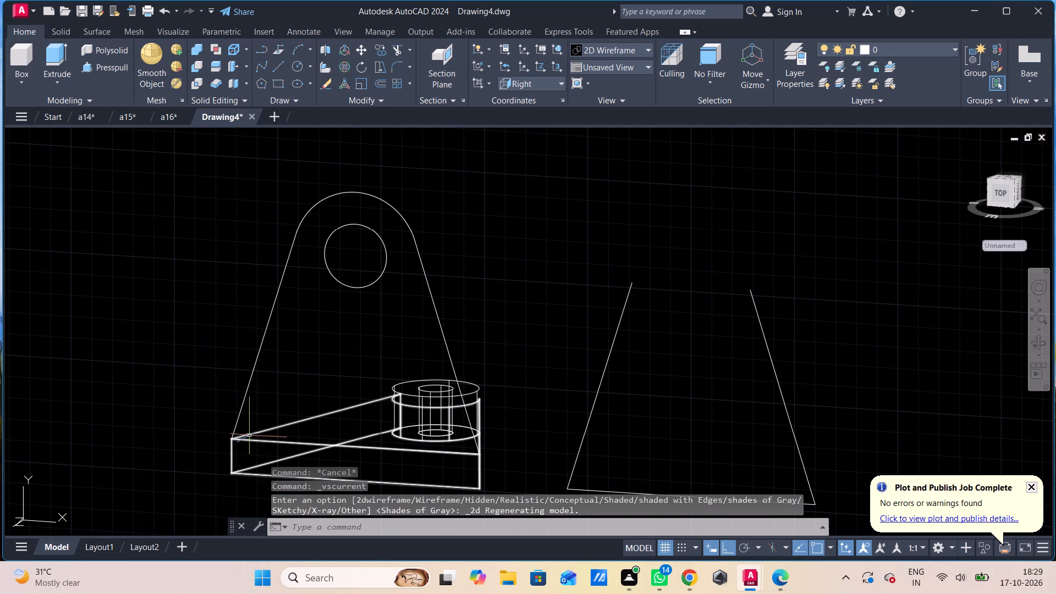
# Join the base line, both sloping lines and the top arc of the upright profile, including the inner circle in the selection.
pyautogui.click(251, 440)
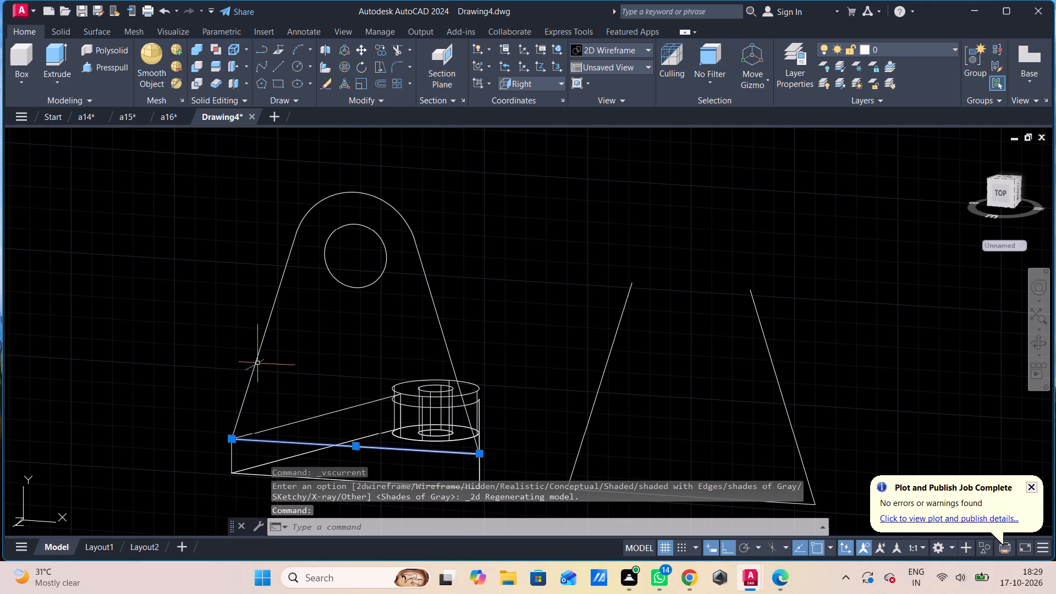
pyautogui.click(257, 364)
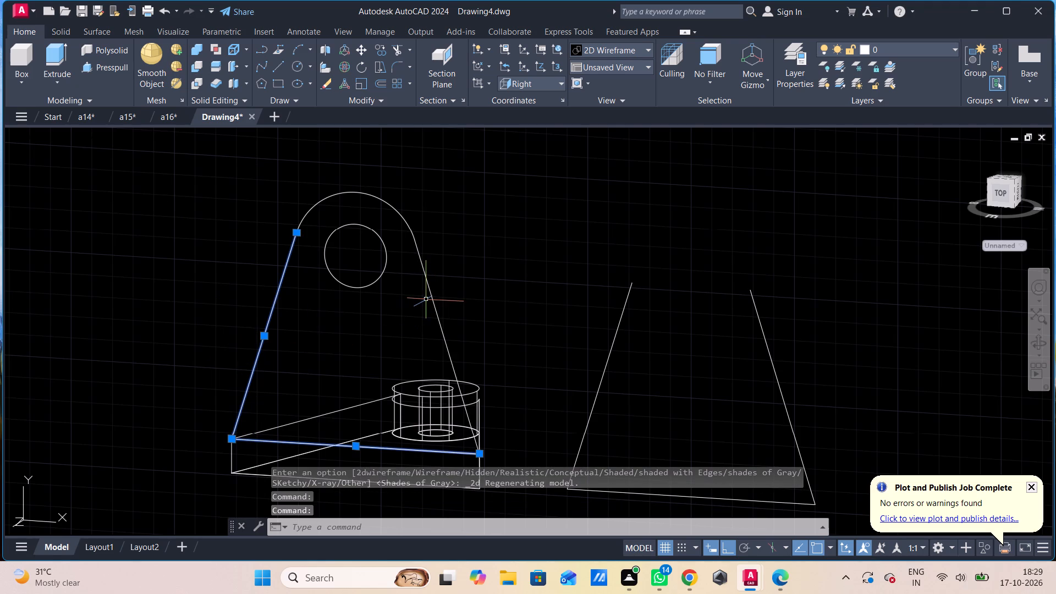
pyautogui.click(428, 295)
pyautogui.click(424, 204)
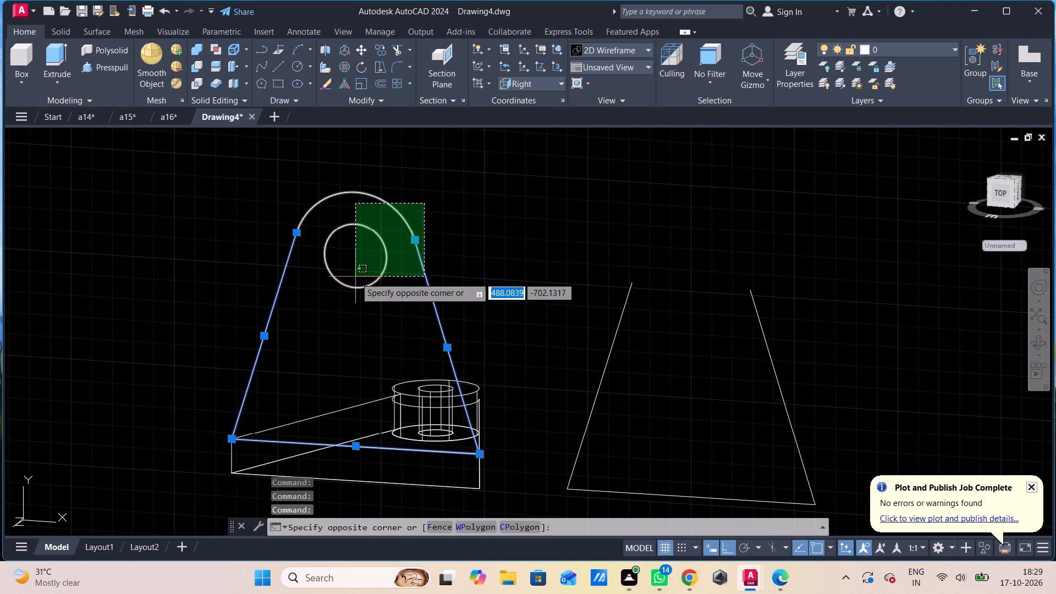
pyautogui.click(355, 278)
pyautogui.press('j')
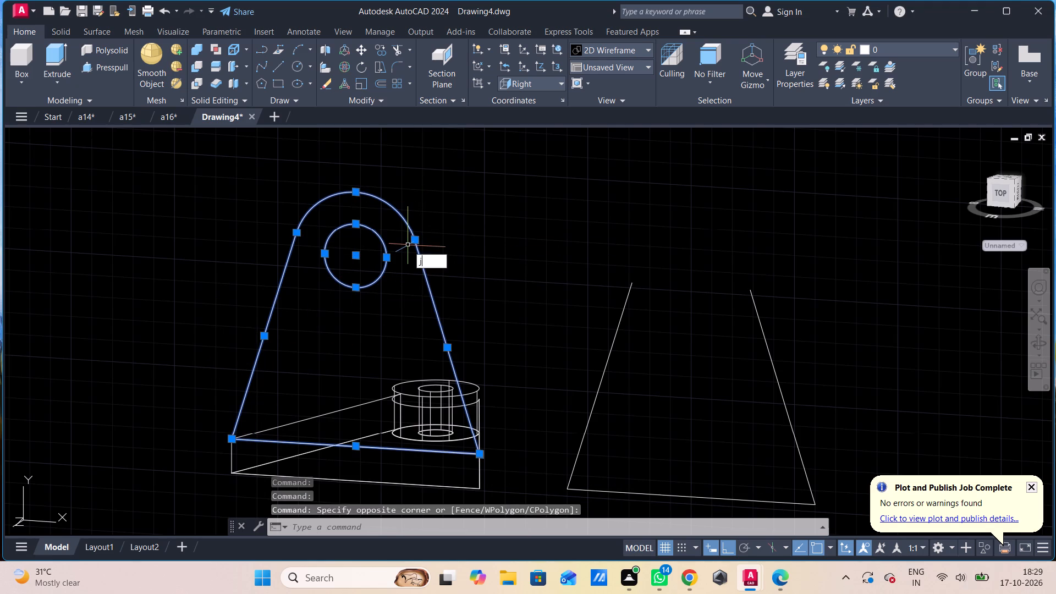
pyautogui.press('Return')
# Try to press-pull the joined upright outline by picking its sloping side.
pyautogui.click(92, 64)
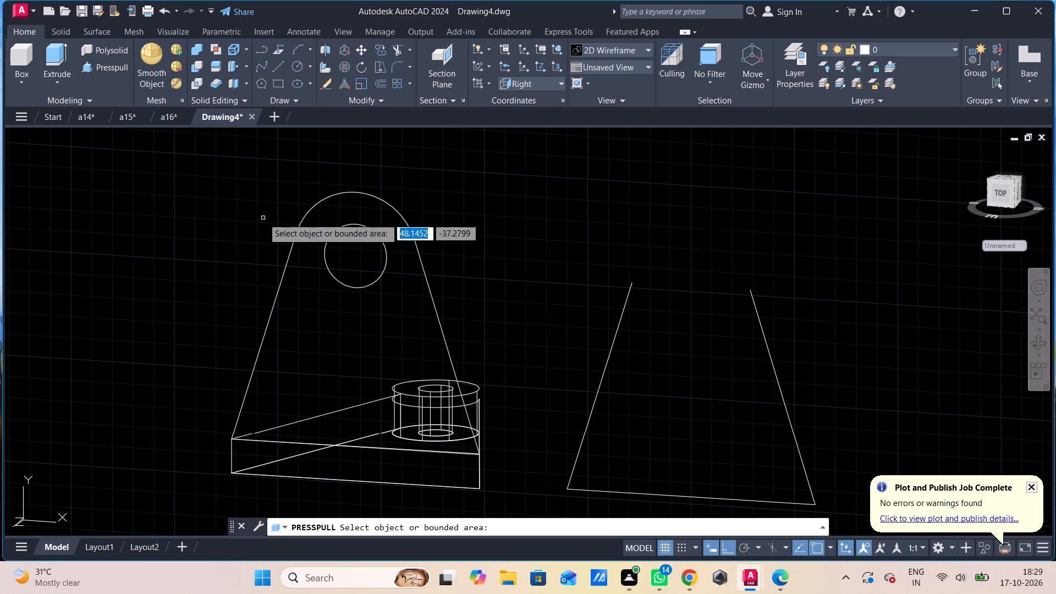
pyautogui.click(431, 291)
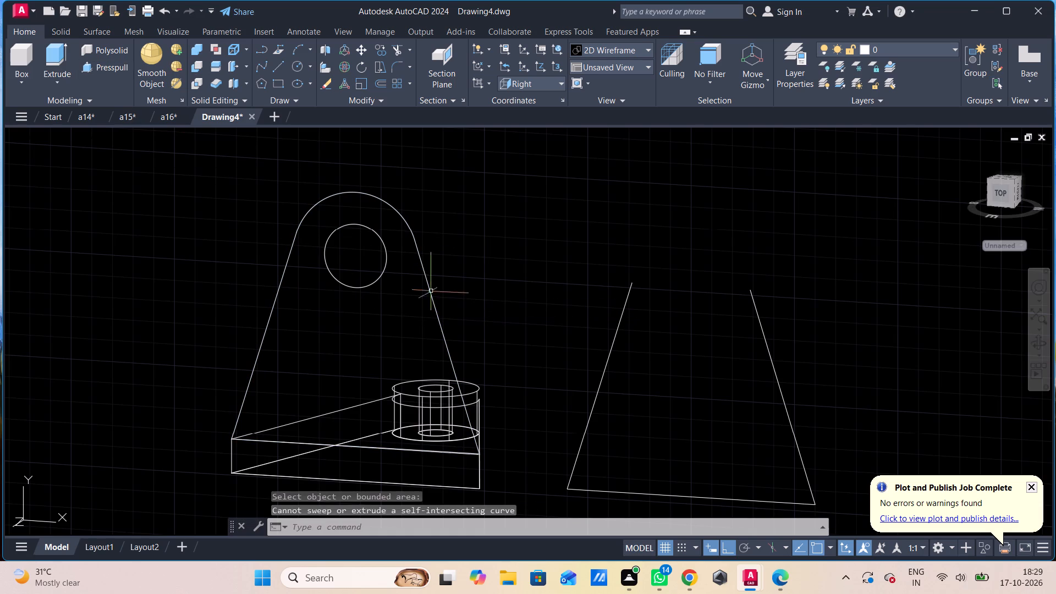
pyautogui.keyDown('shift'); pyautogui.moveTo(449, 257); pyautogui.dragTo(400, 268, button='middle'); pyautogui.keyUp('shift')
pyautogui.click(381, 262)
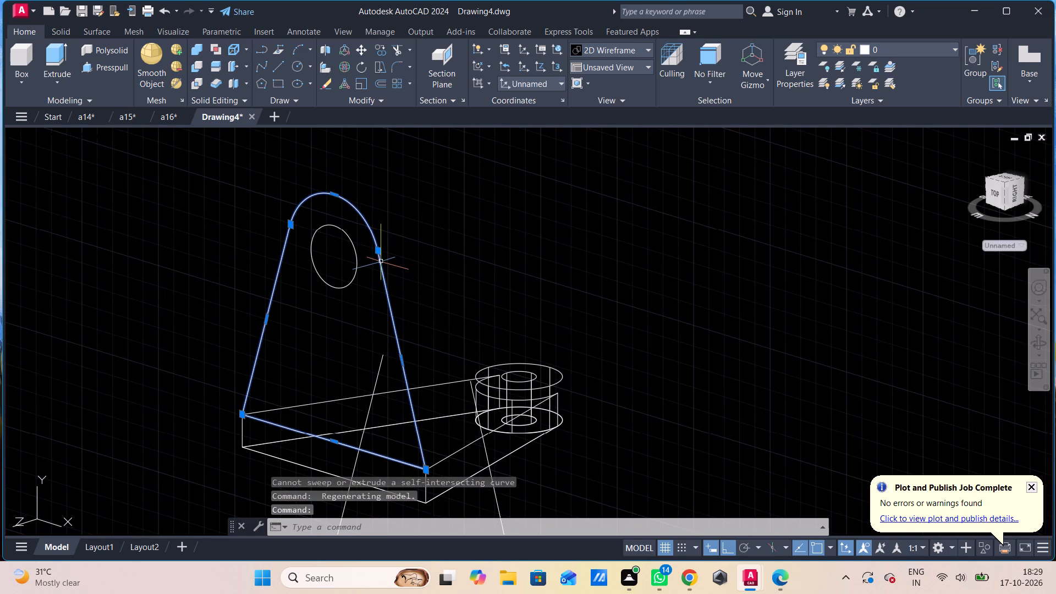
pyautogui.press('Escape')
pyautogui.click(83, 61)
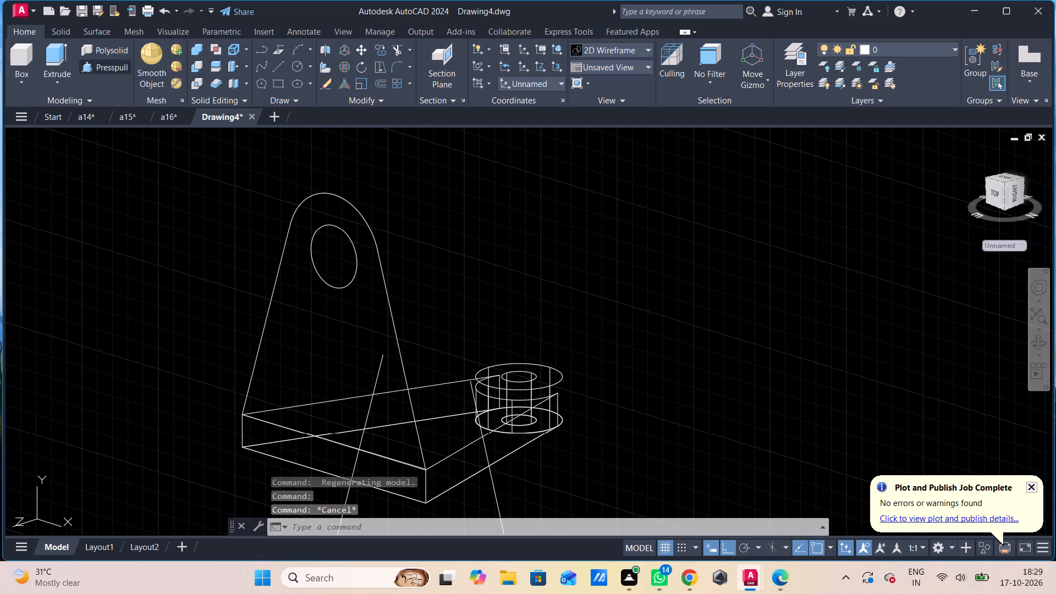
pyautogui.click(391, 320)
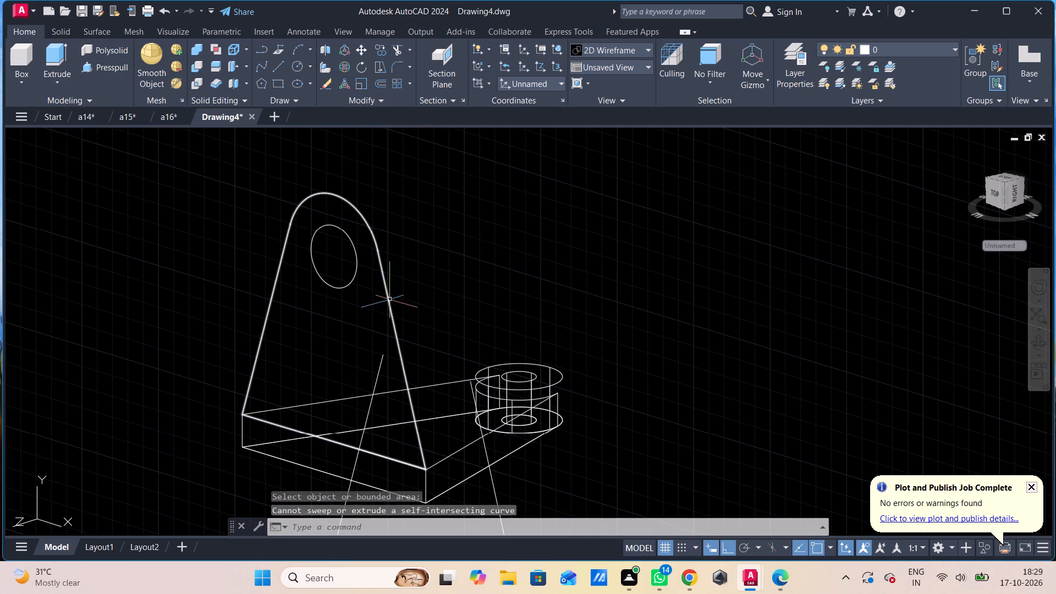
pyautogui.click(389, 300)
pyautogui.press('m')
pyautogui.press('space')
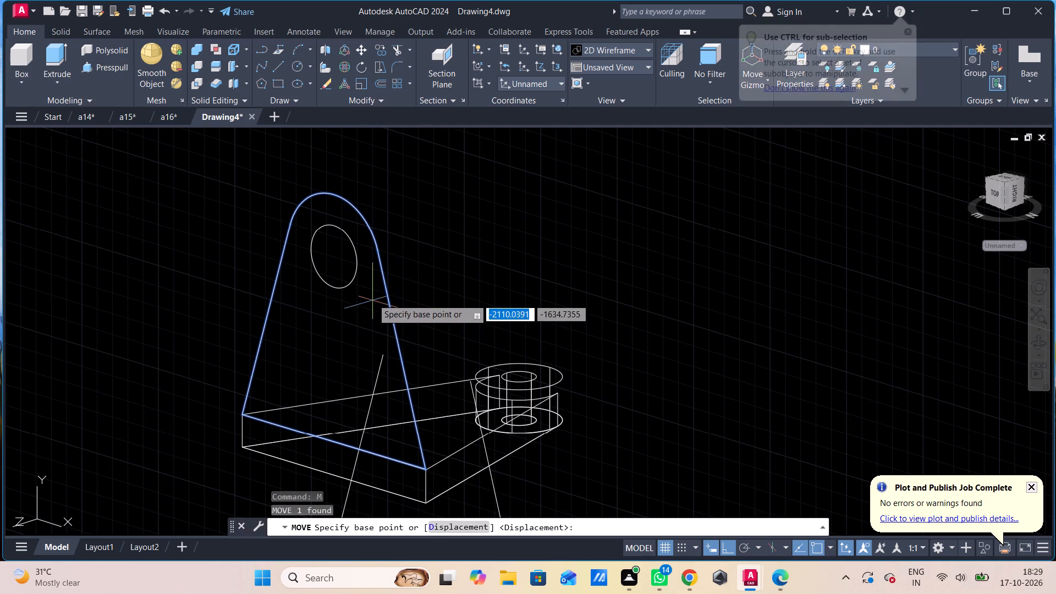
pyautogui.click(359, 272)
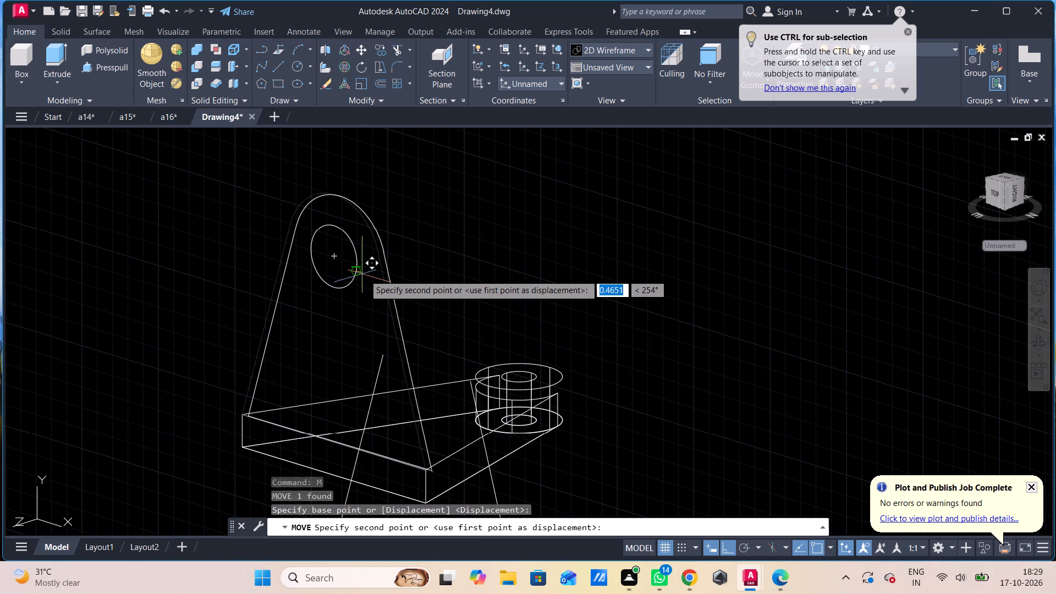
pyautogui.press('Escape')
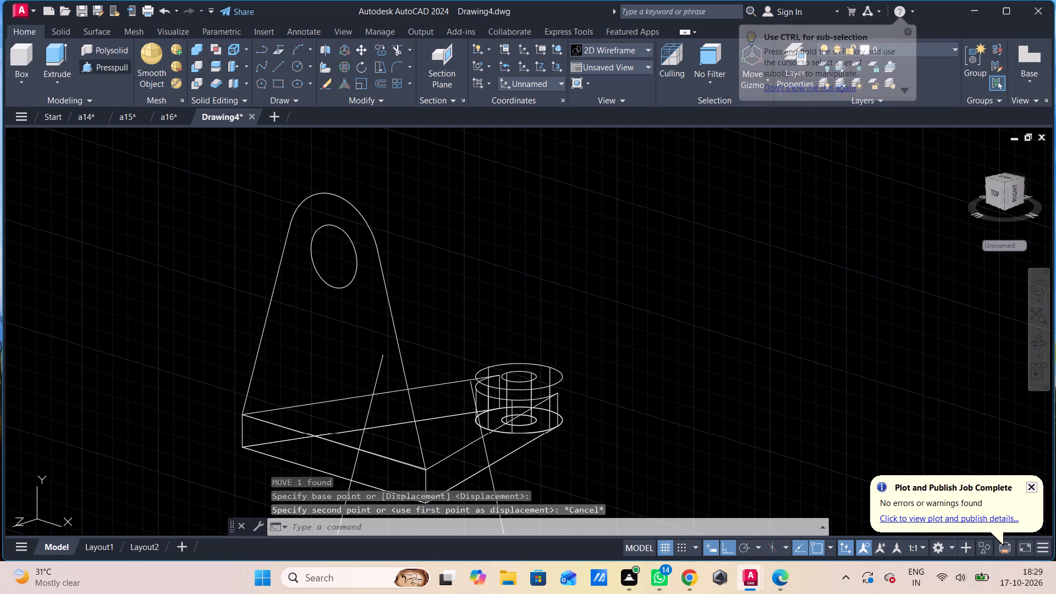
# Move the upright outline and its inner circle by the circle's centre straight away from the plate into empty space.
pyautogui.moveTo(404, 213); pyautogui.dragTo(404, 220)
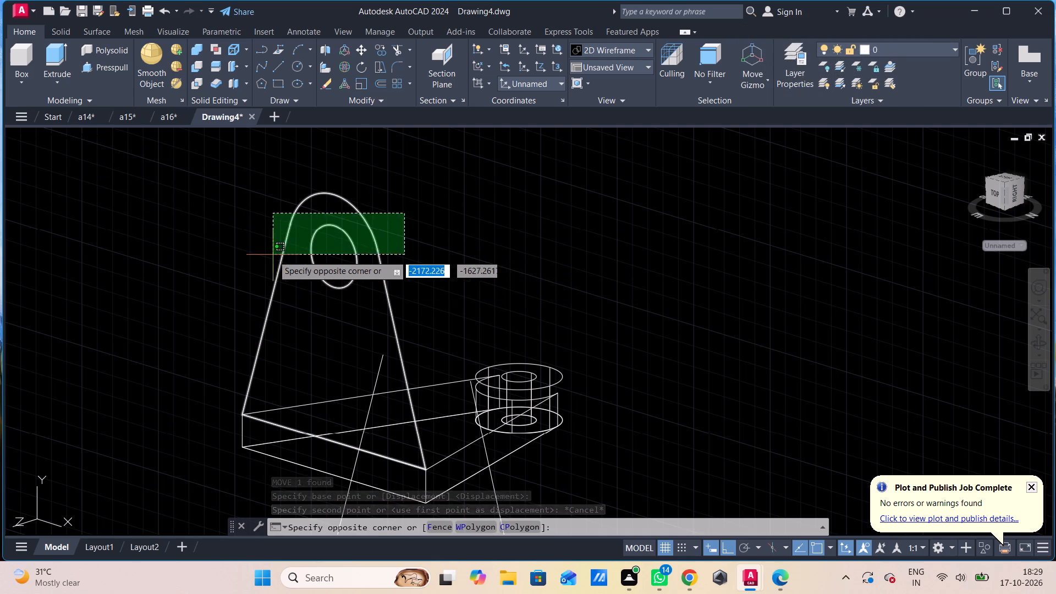
pyautogui.click(267, 255)
pyautogui.write('m')
pyautogui.press('space')
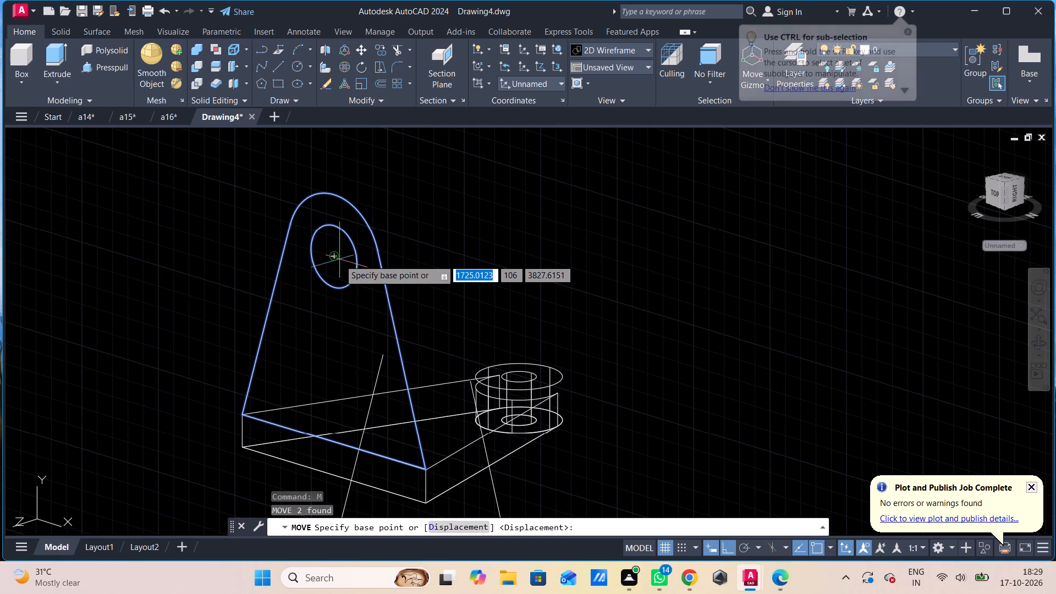
pyautogui.click(335, 262)
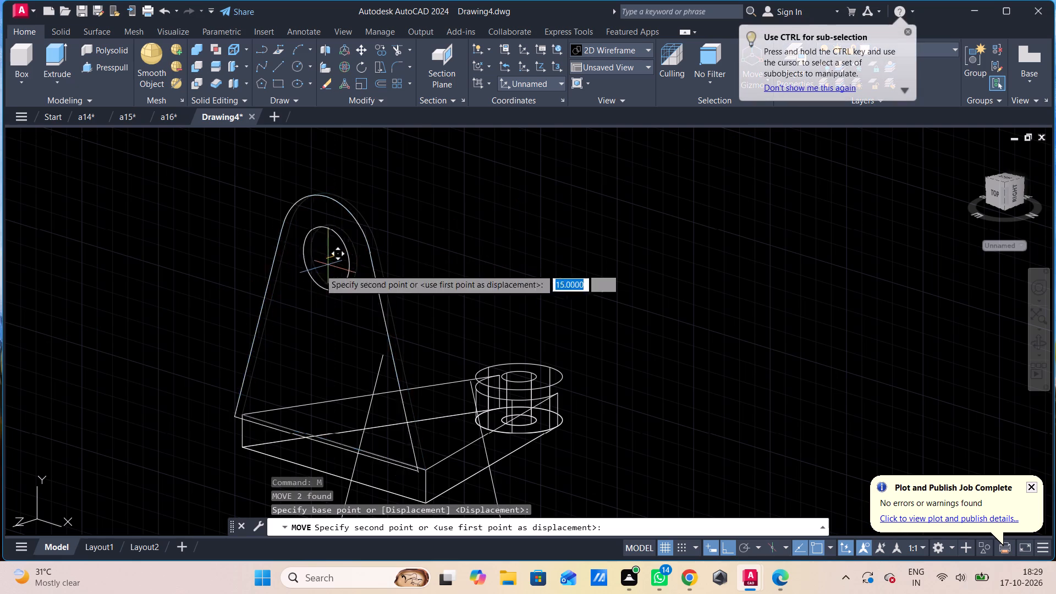
pyautogui.scroll(-2, 241, 280)
pyautogui.moveTo(241, 269); pyautogui.dragTo(310, 250, button='middle')
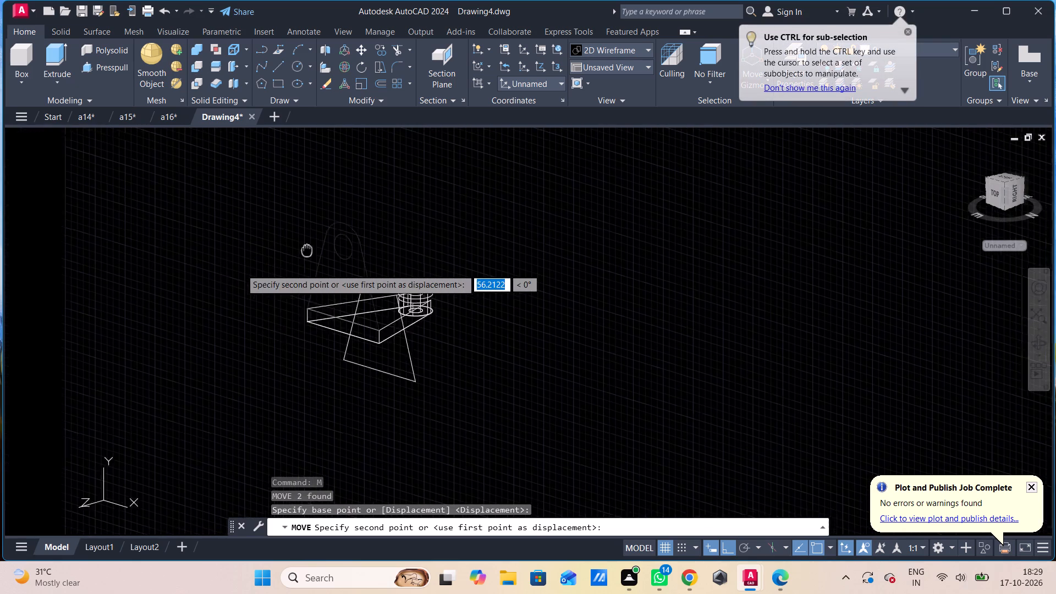
pyautogui.moveTo(310, 250); pyautogui.dragTo(357, 250, button='middle')
pyautogui.click(285, 288)
pyautogui.press('Escape')
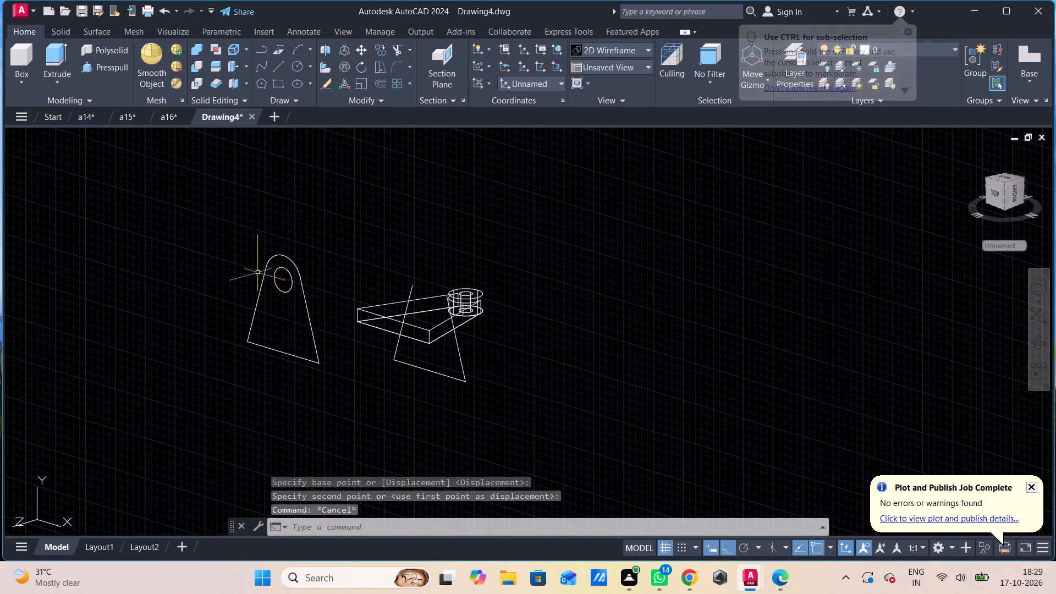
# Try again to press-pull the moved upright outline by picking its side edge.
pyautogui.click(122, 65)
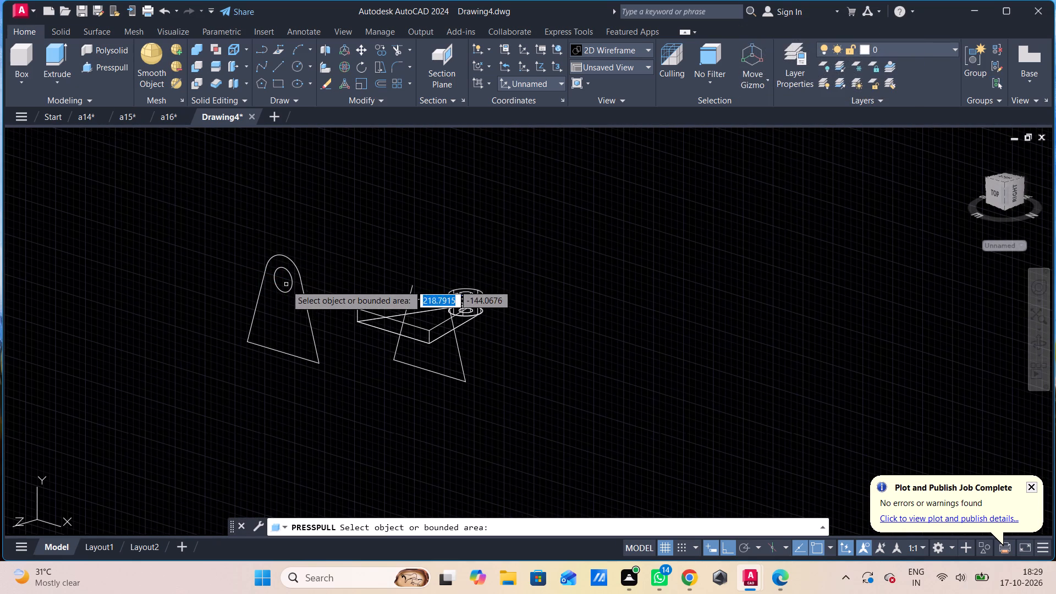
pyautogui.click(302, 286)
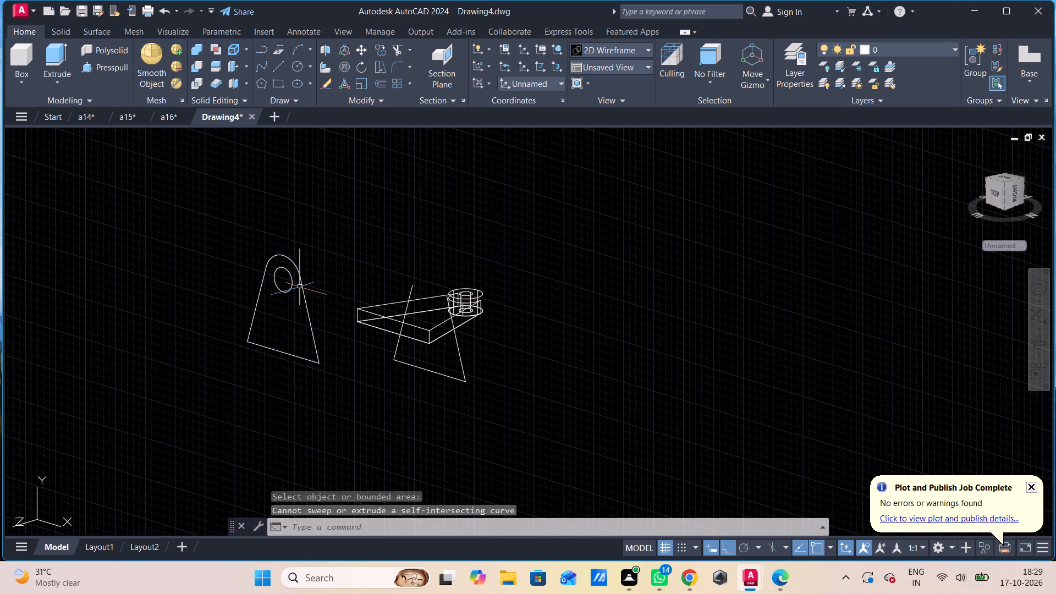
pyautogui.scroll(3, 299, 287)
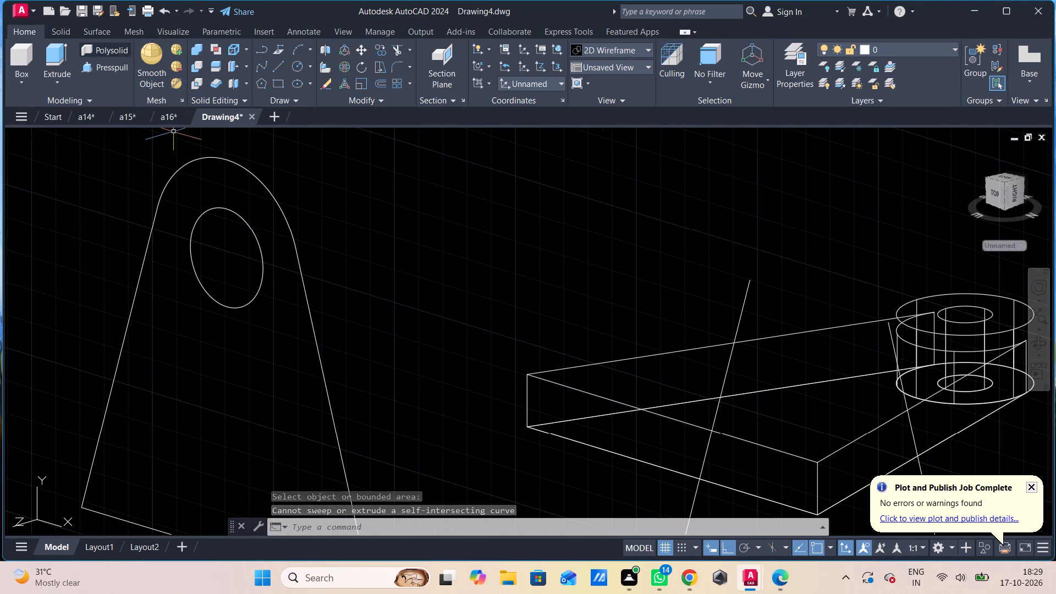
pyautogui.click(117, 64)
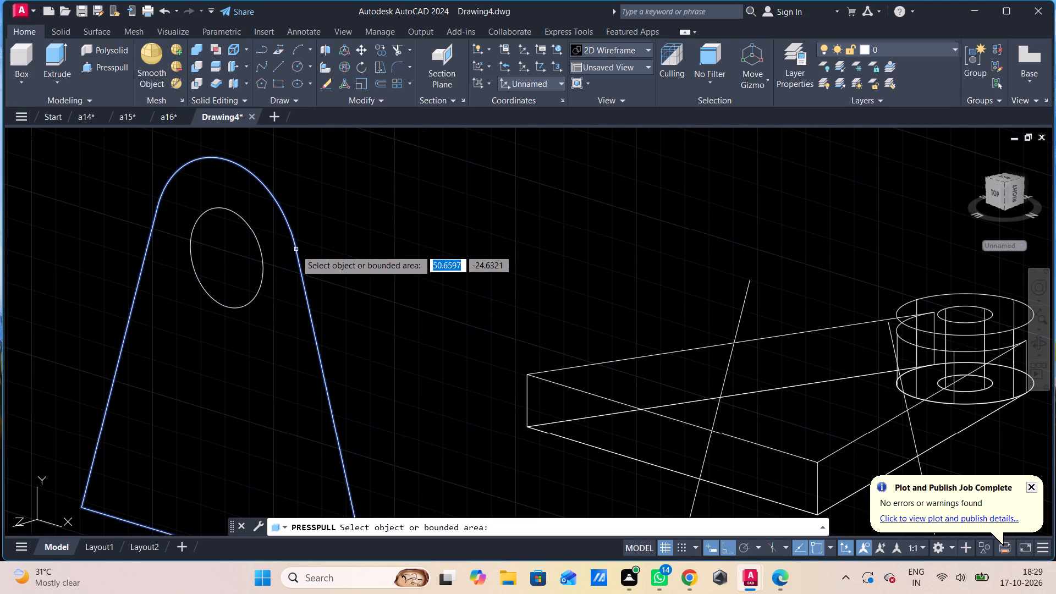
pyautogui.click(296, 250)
# Delete the moved upright outline with its circle and the leftover open outline beside the plate.
pyautogui.scroll(-2, 301, 245)
pyautogui.click(310, 235)
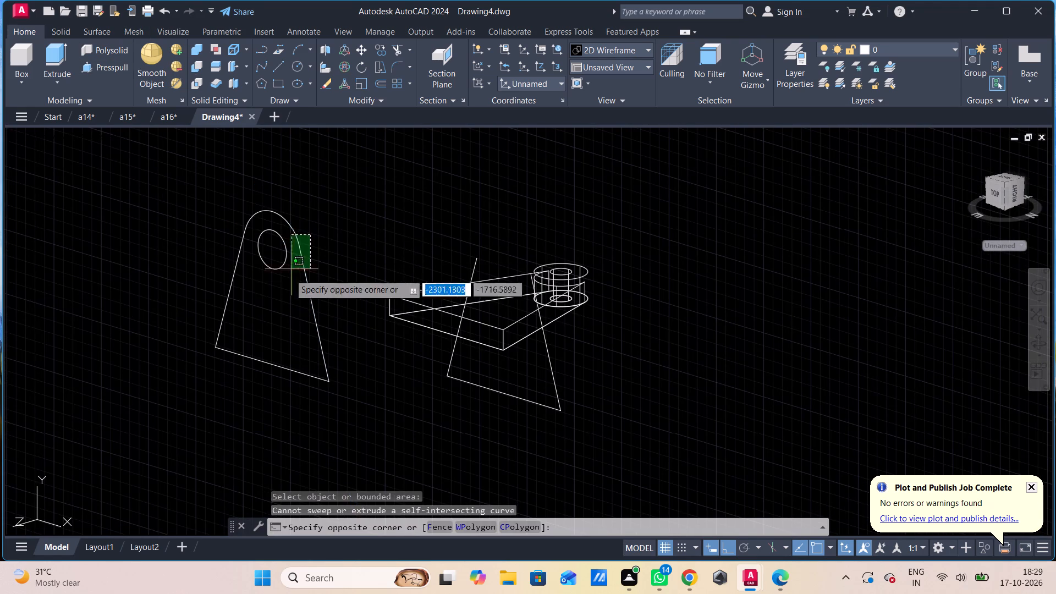
pyautogui.click(227, 312)
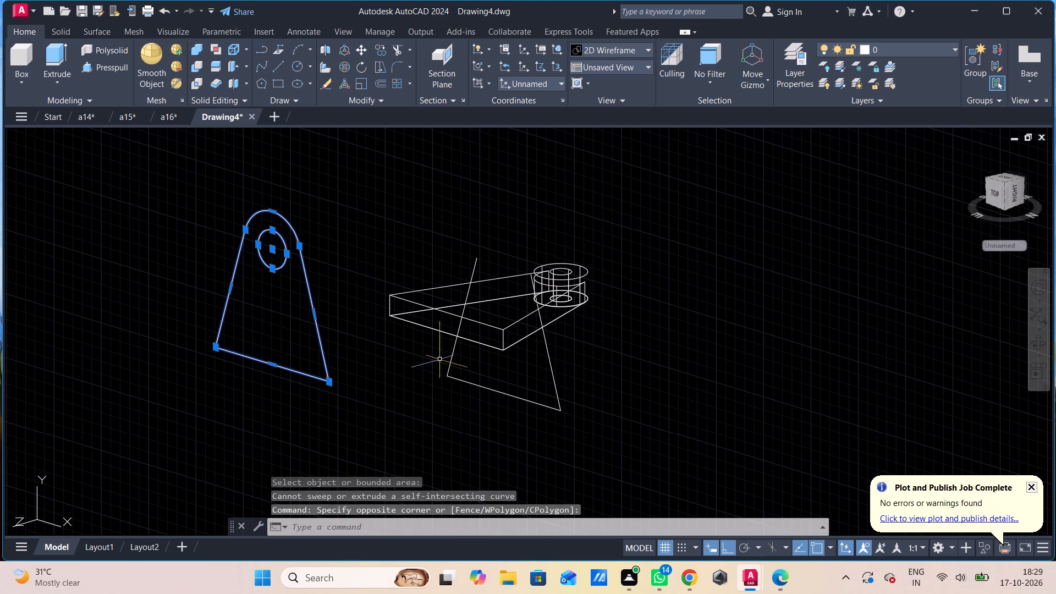
pyautogui.click(461, 360)
pyautogui.click(424, 383)
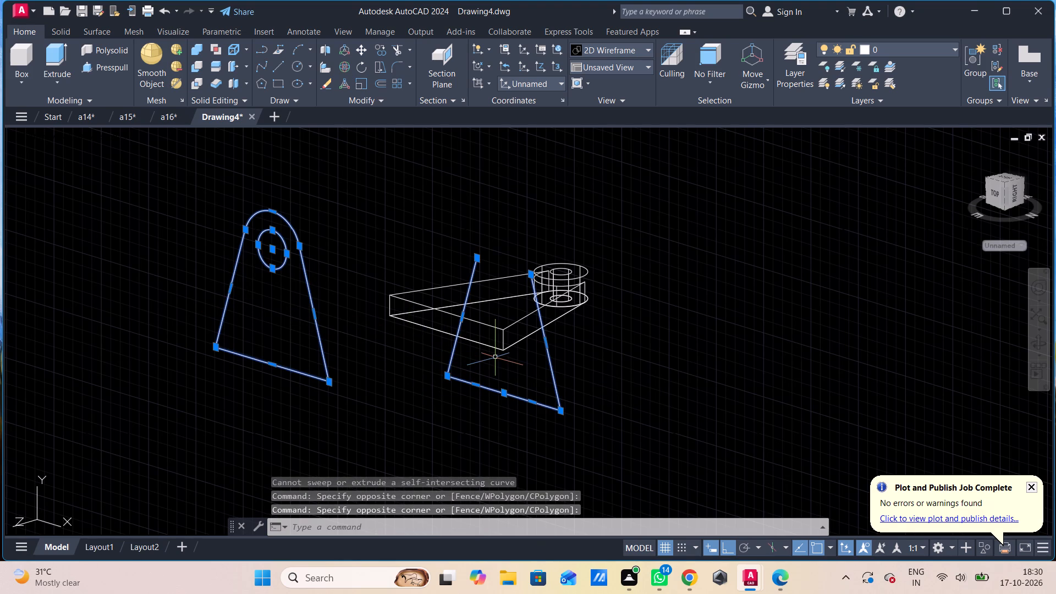
pyautogui.press('Delete')
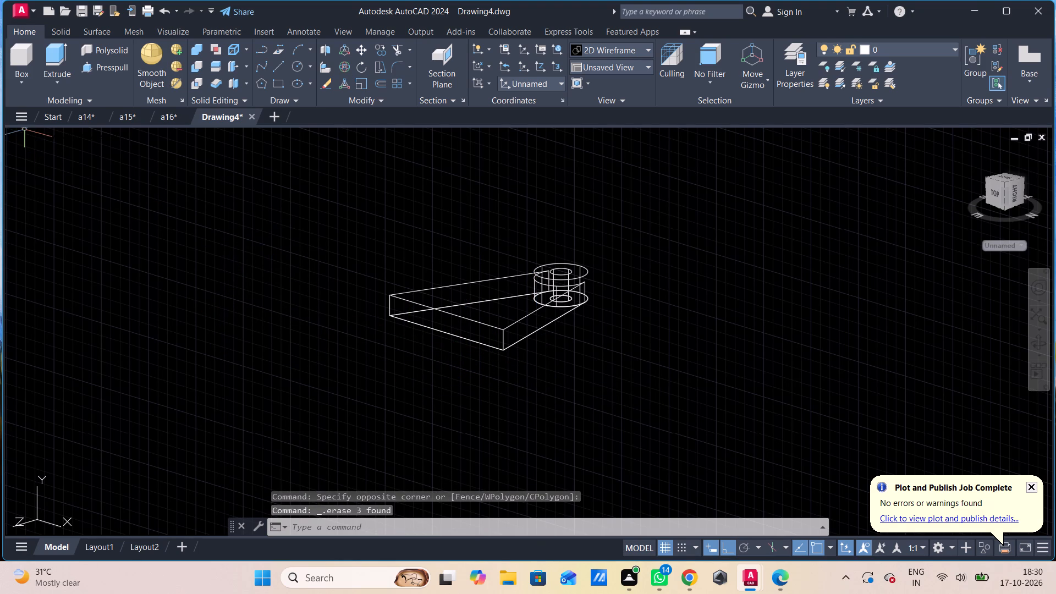
# Set the viewport to the Left view with the Shades of Gray visual style.
pyautogui.click(25, 136)
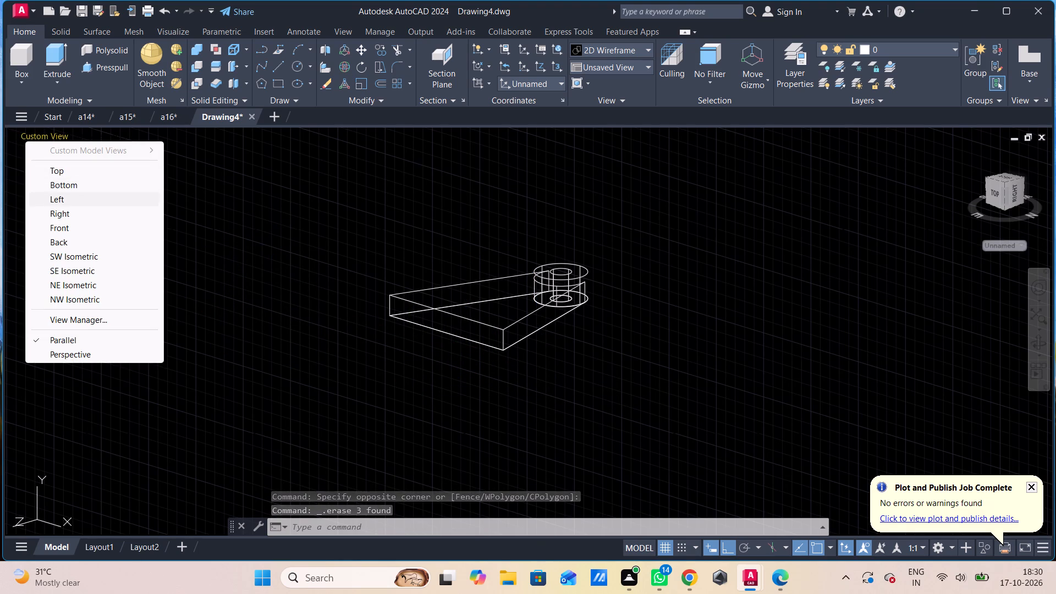
pyautogui.click(74, 195)
pyautogui.scroll(-2, 96, 177)
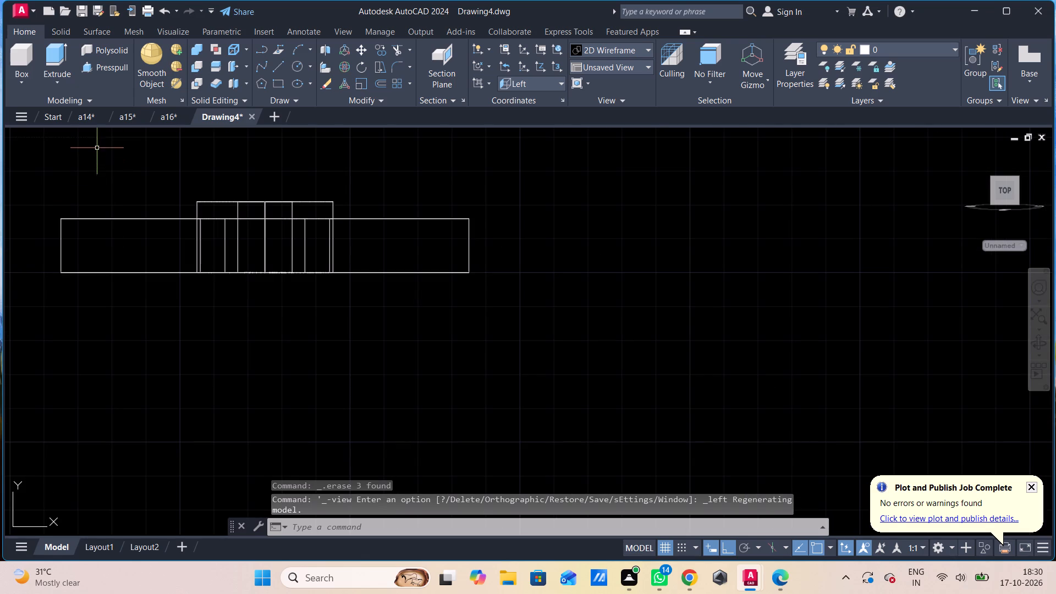
pyautogui.click(88, 139)
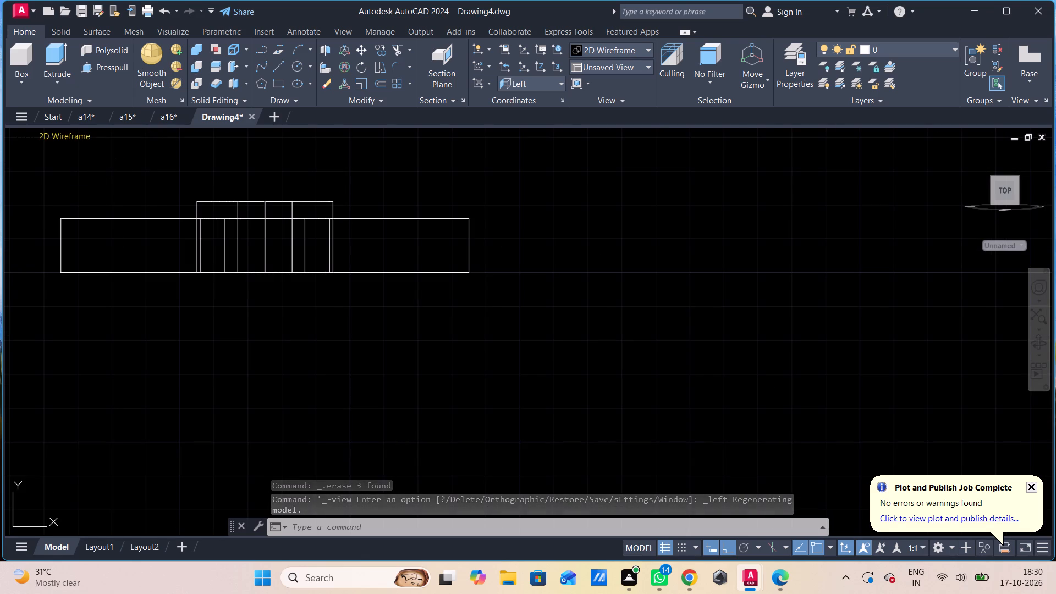
pyautogui.click(121, 256)
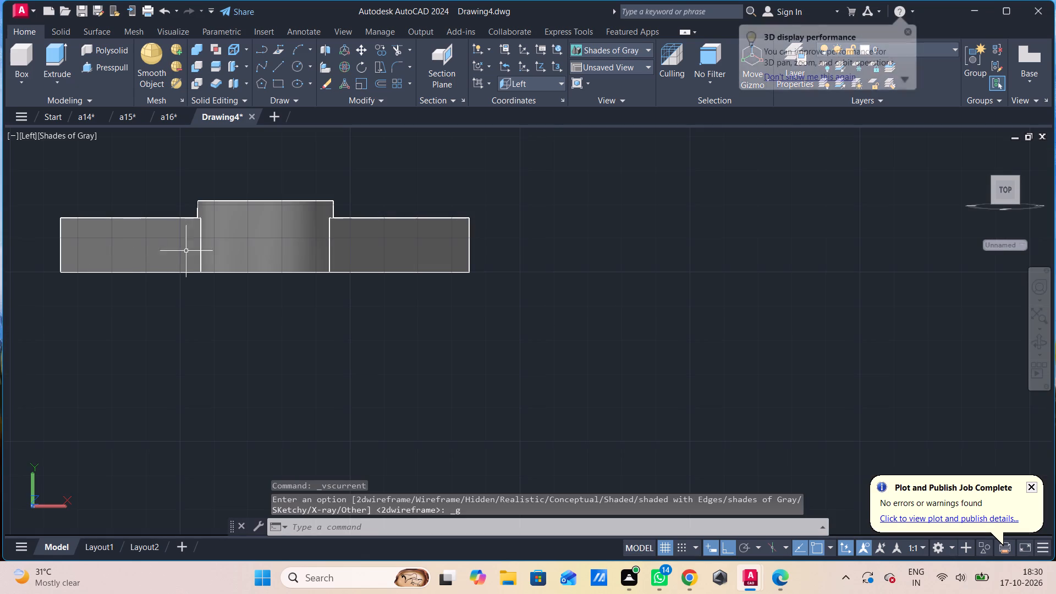
# Draw a vertical line 90 long upward from the midpoint of the plate's wide top edge.
pyautogui.keyDown('shift'); pyautogui.moveTo(271, 246); pyautogui.dragTo(271, 291, button='middle'); pyautogui.keyUp('shift')
pyautogui.scroll(-1, 273, 262)
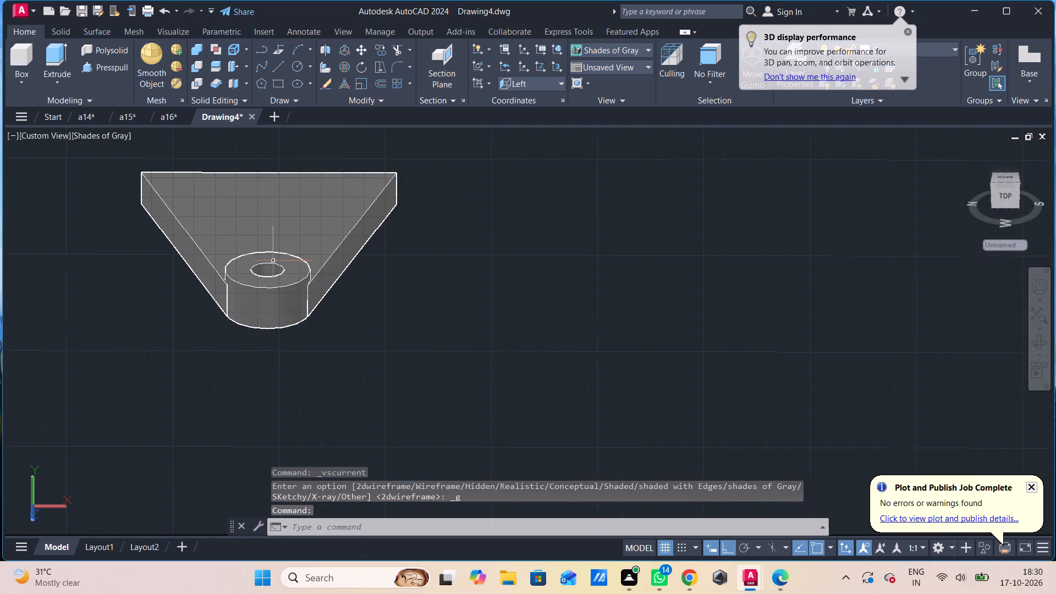
pyautogui.moveTo(273, 262); pyautogui.dragTo(262, 316, button='middle')
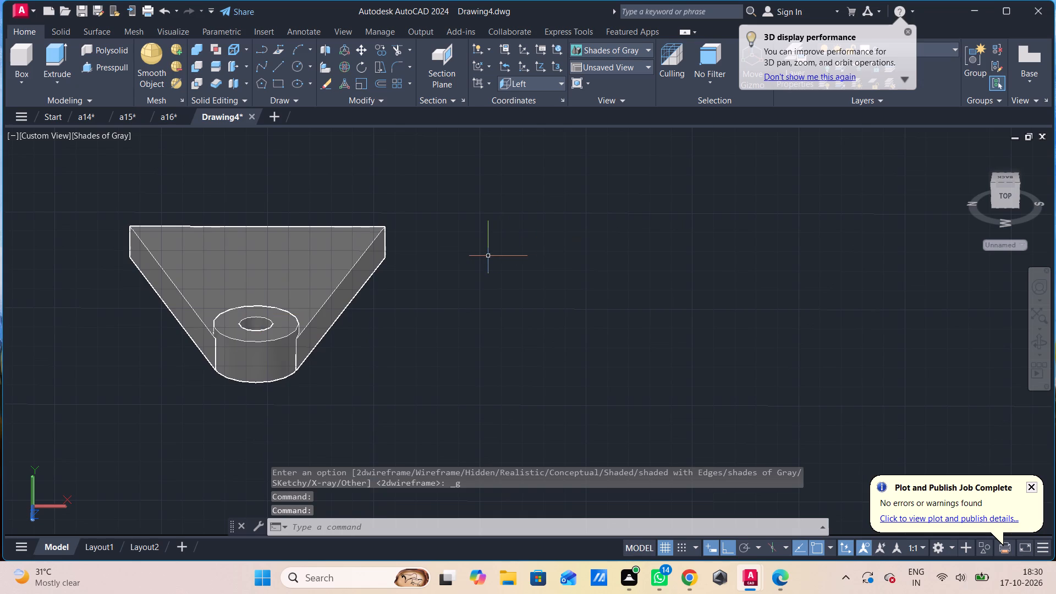
pyautogui.press('l')
pyautogui.press('Return')
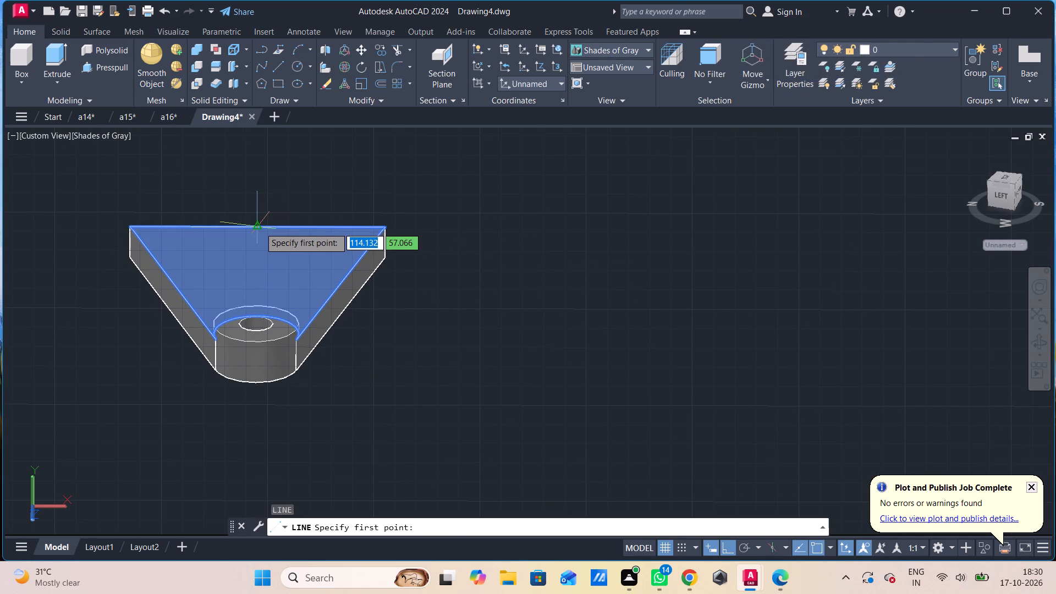
pyautogui.click(260, 227)
pyautogui.moveTo(265, 174); pyautogui.dragTo(269, 264, button='middle')
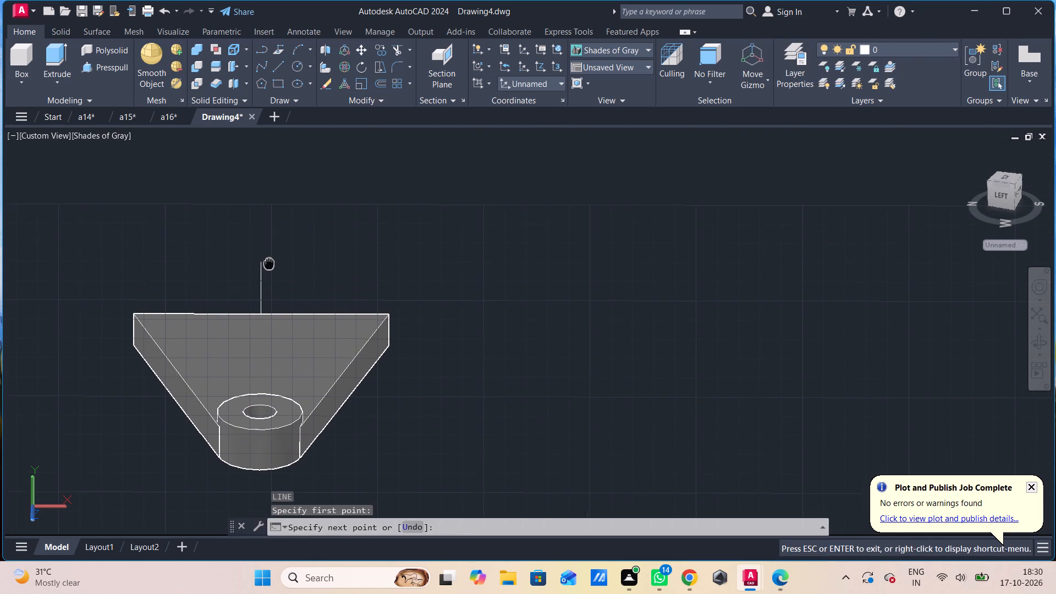
pyautogui.moveTo(269, 264); pyautogui.dragTo(269, 266, button='middle')
pyautogui.press('0')
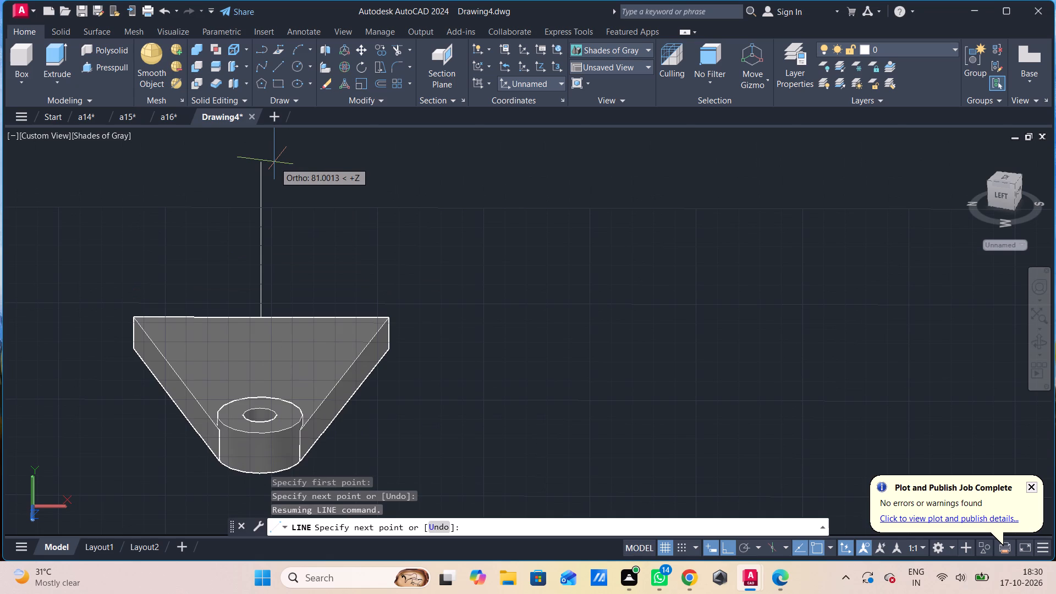
pyautogui.press('Return')
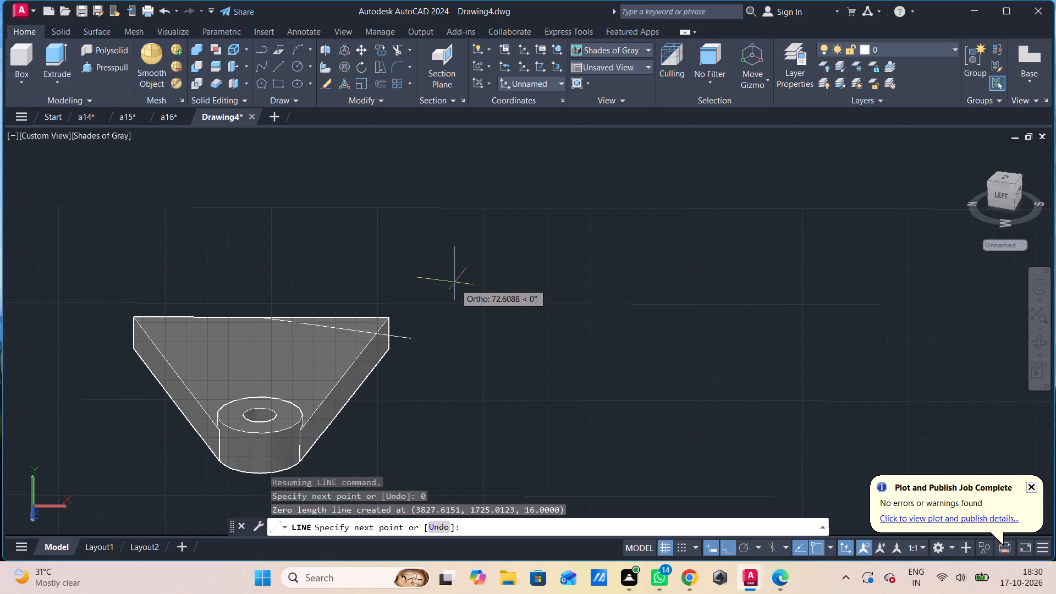
pyautogui.write('90')
pyautogui.press('Return')
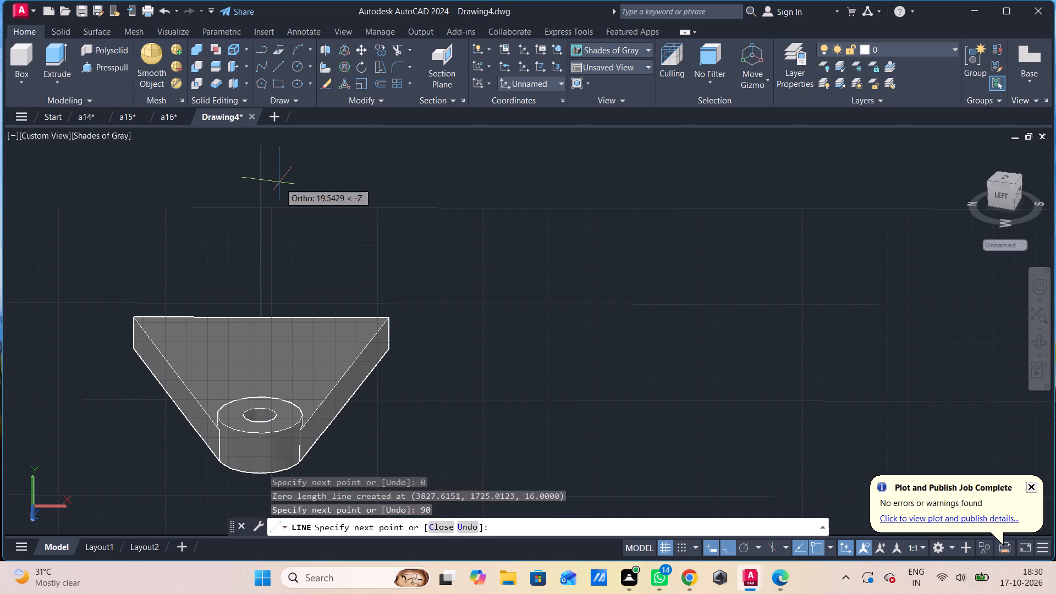
pyautogui.scroll(-1, 279, 183)
pyautogui.moveTo(294, 246); pyautogui.dragTo(311, 322, button='middle')
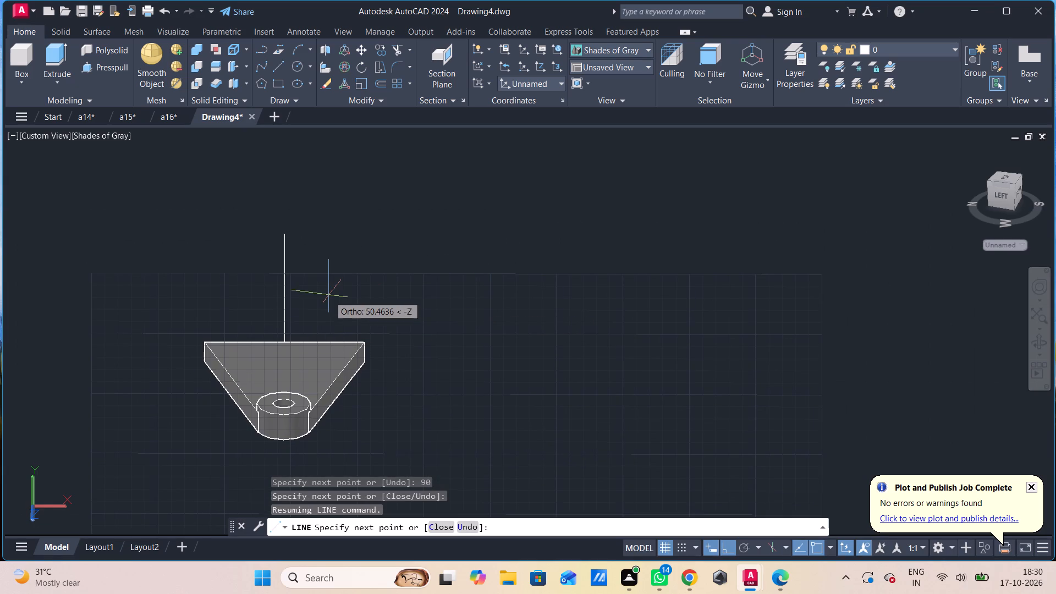
pyautogui.press('Escape')
# Draw two concentric circles of radius 15 and 25 centred on the vertical line's upper end.
pyautogui.press('c')
pyautogui.press('space')
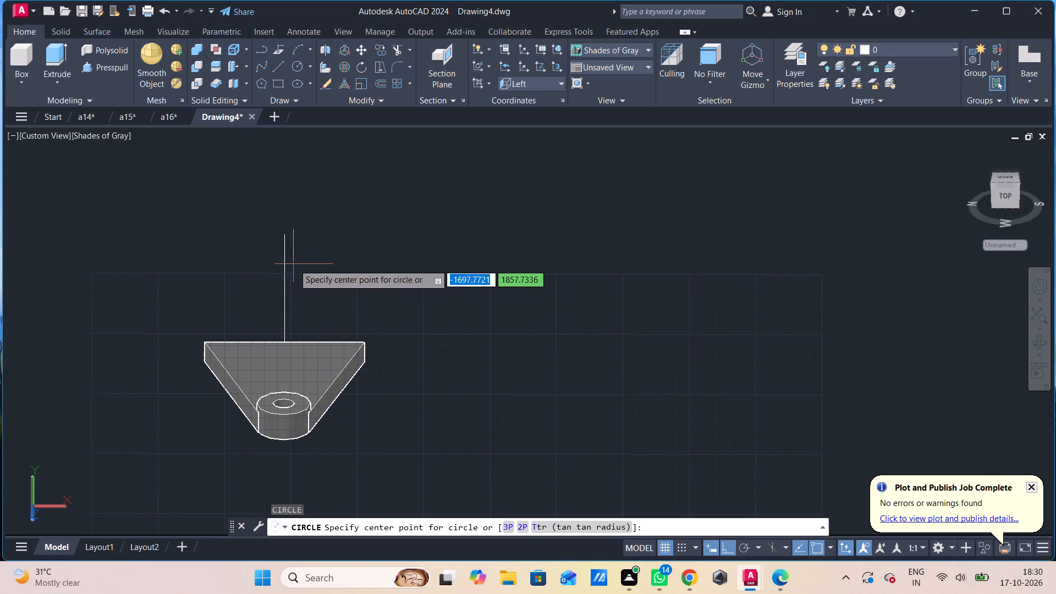
pyautogui.click(290, 237)
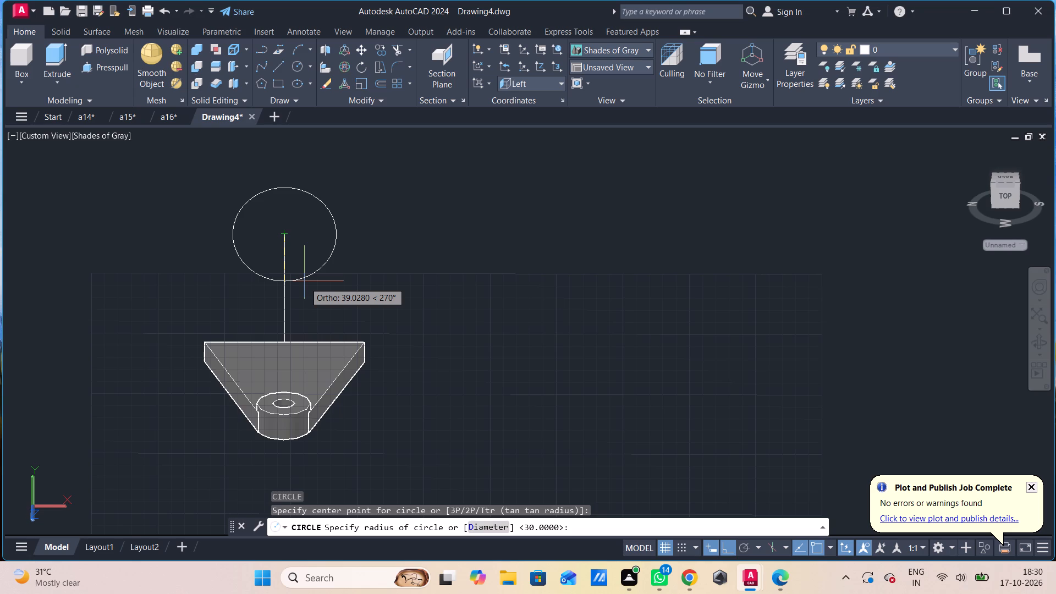
pyautogui.write('15')
pyautogui.press('Return')
pyautogui.press('space')
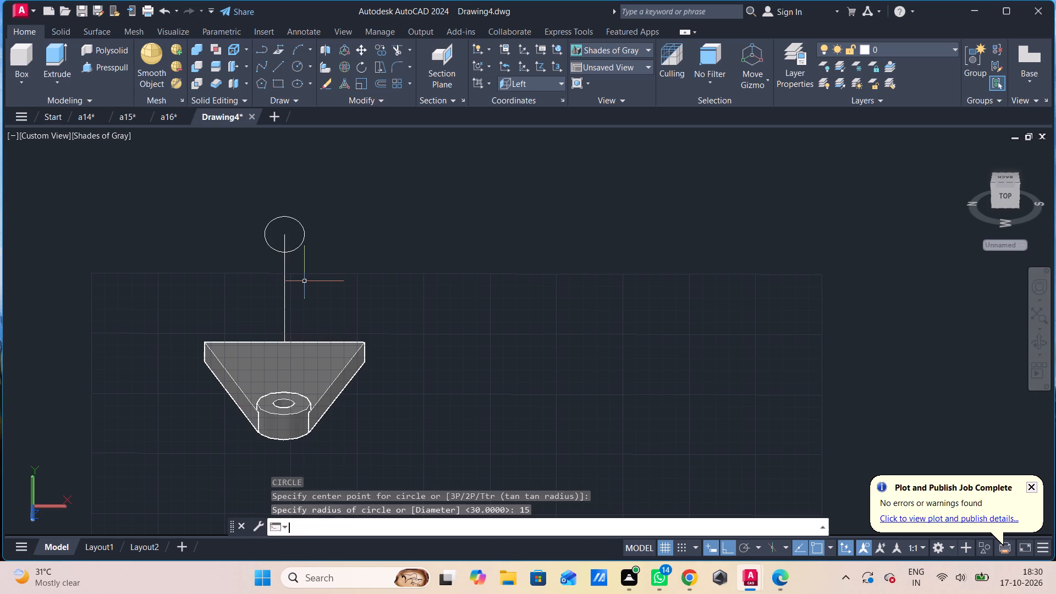
pyautogui.click(283, 236)
pyautogui.write('25')
pyautogui.press('Return')
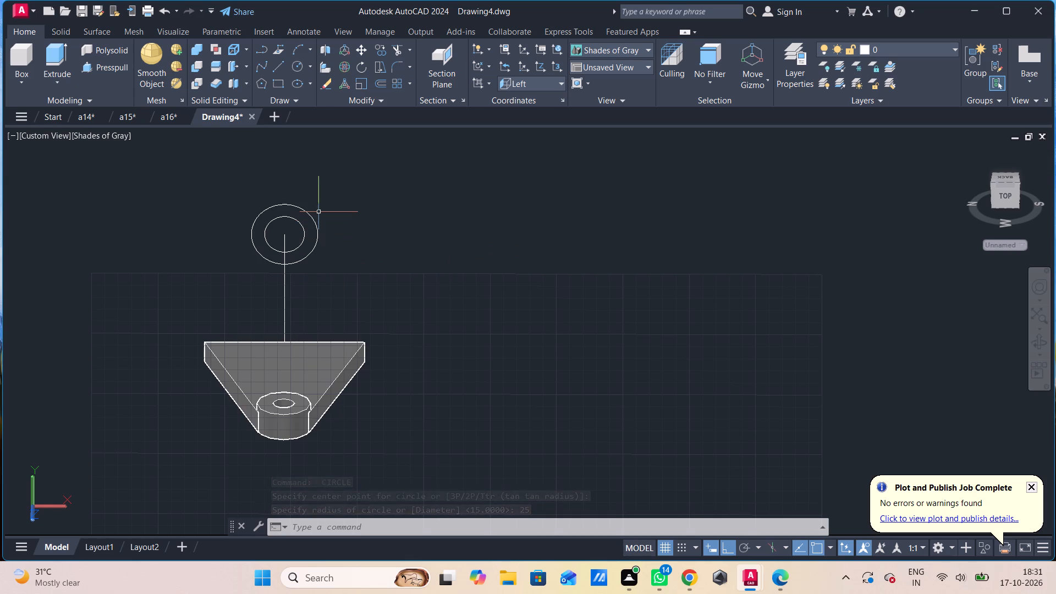
# Draw two sloping lines from the corners of the plate's wide top edge, each tangent to the outer circle.
pyautogui.write('l')
pyautogui.press('space')
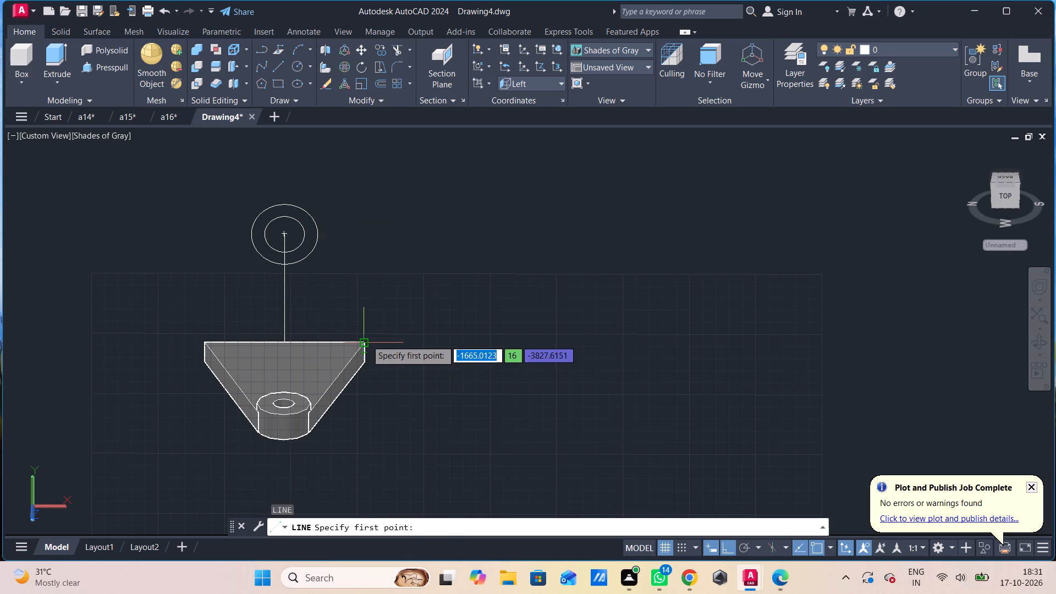
pyautogui.click(366, 340)
pyautogui.click(321, 227)
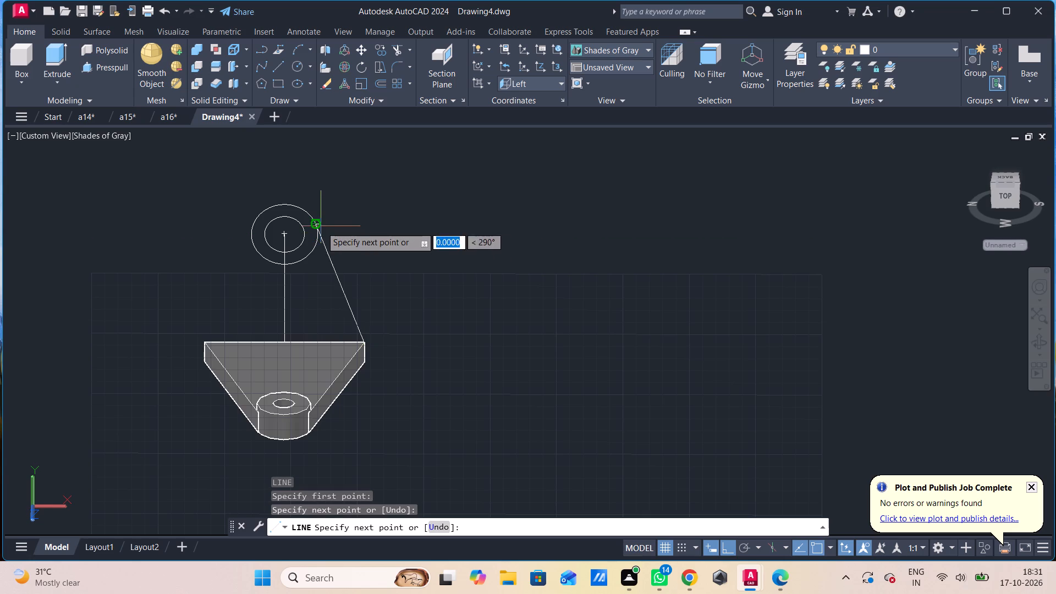
pyautogui.press('Escape')
pyautogui.press('space')
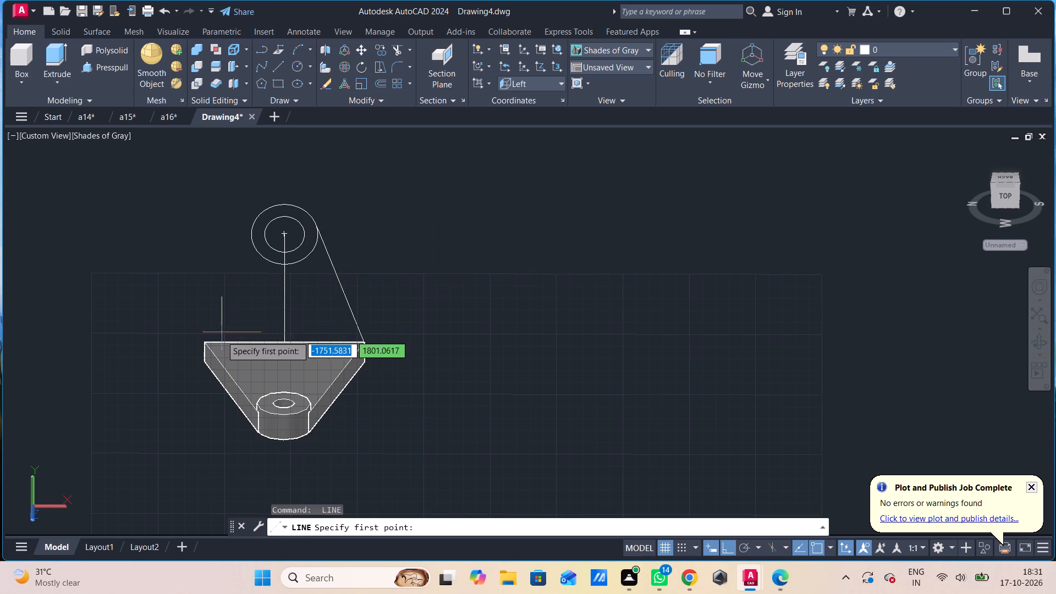
pyautogui.click(200, 342)
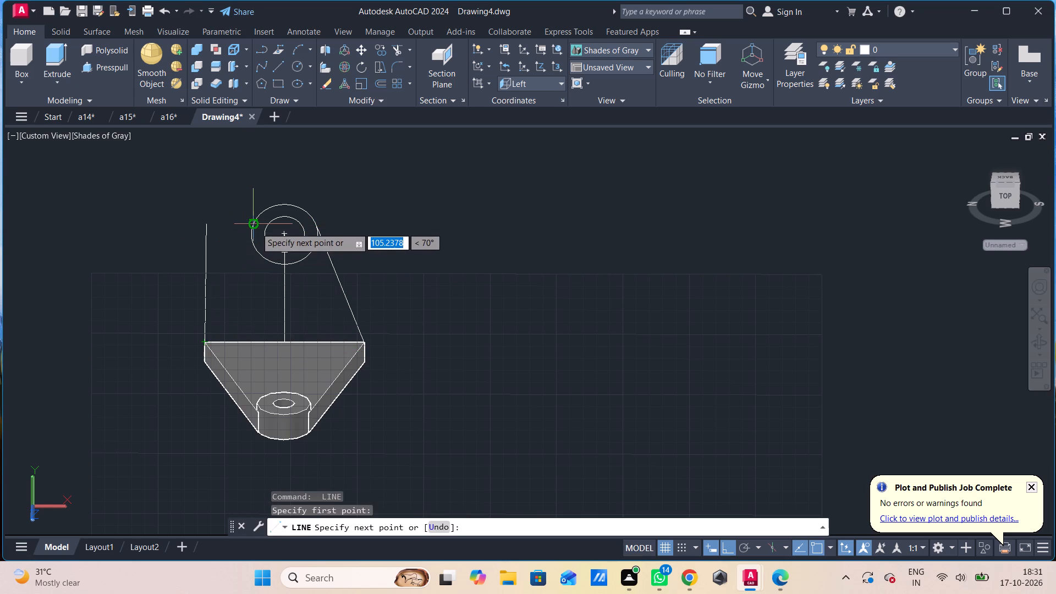
pyautogui.click(256, 227)
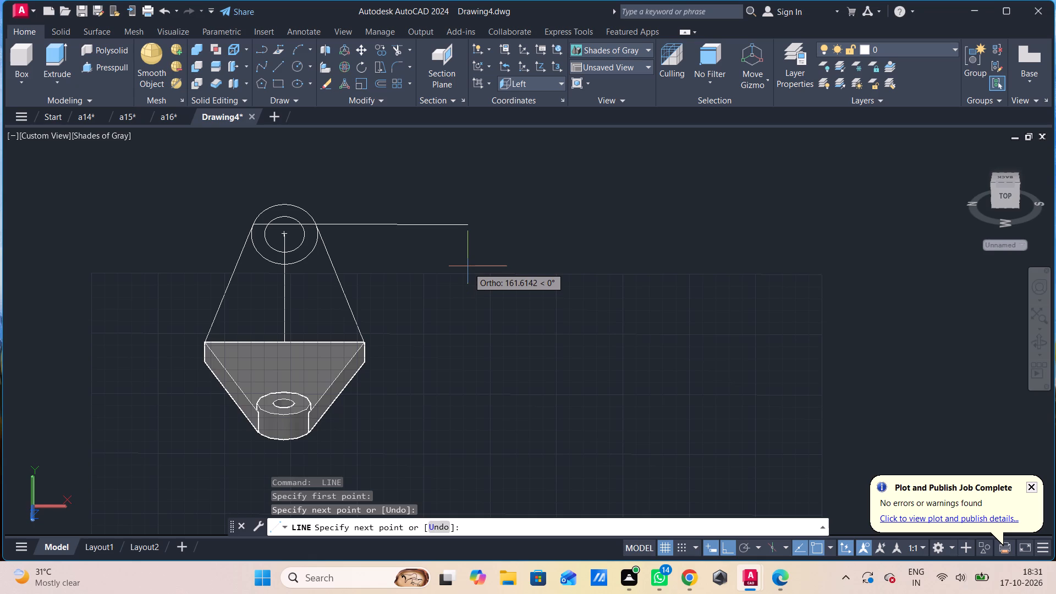
pyautogui.press('Escape')
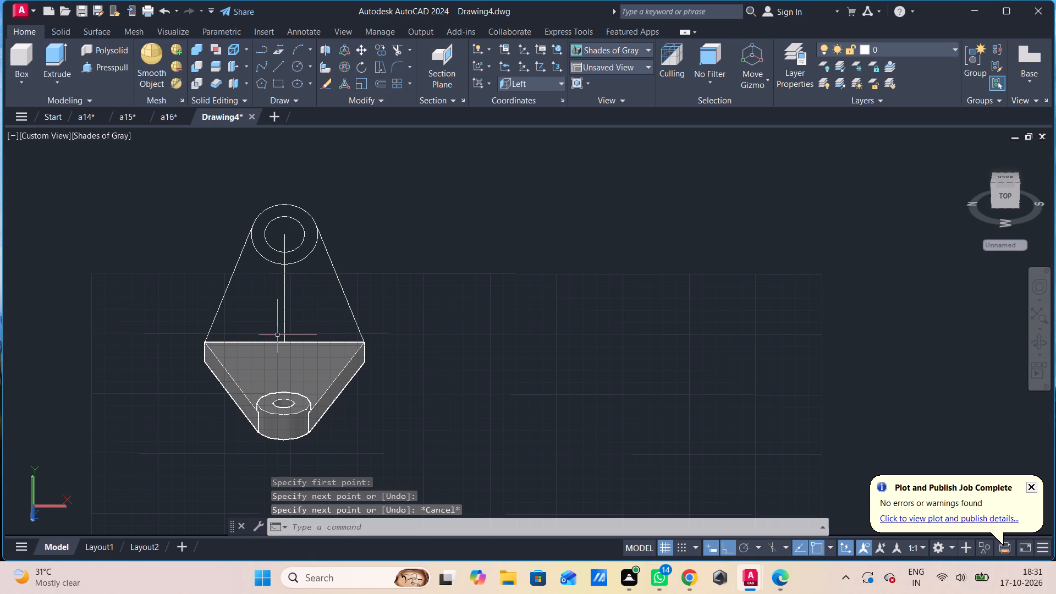
# Draw a base line between the two corners of the plate's wide top edge to close the upright profile.
pyautogui.write('l')
pyautogui.press('space')
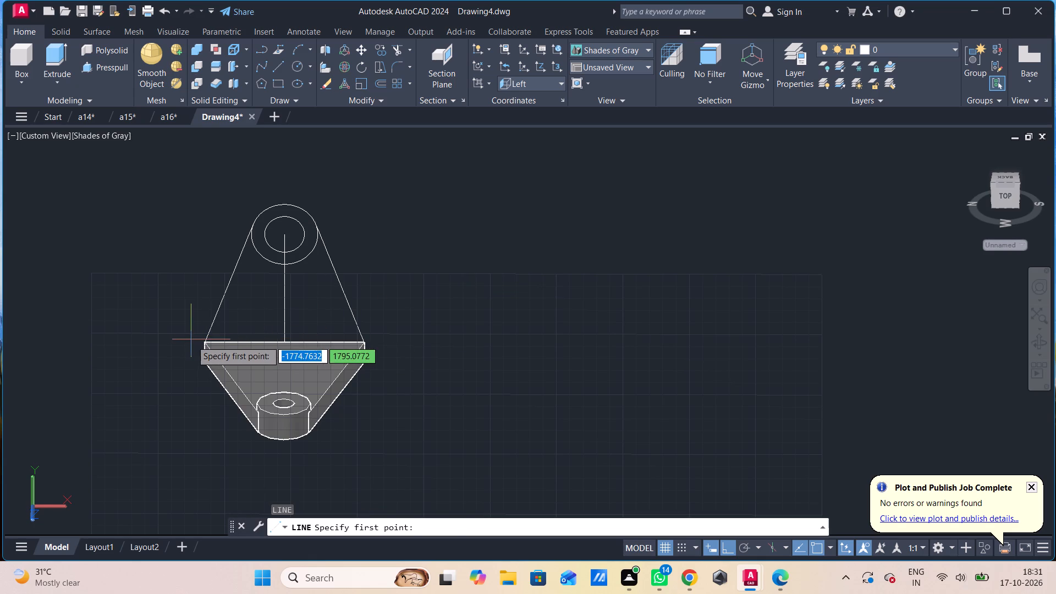
pyautogui.click(203, 343)
pyautogui.click(367, 346)
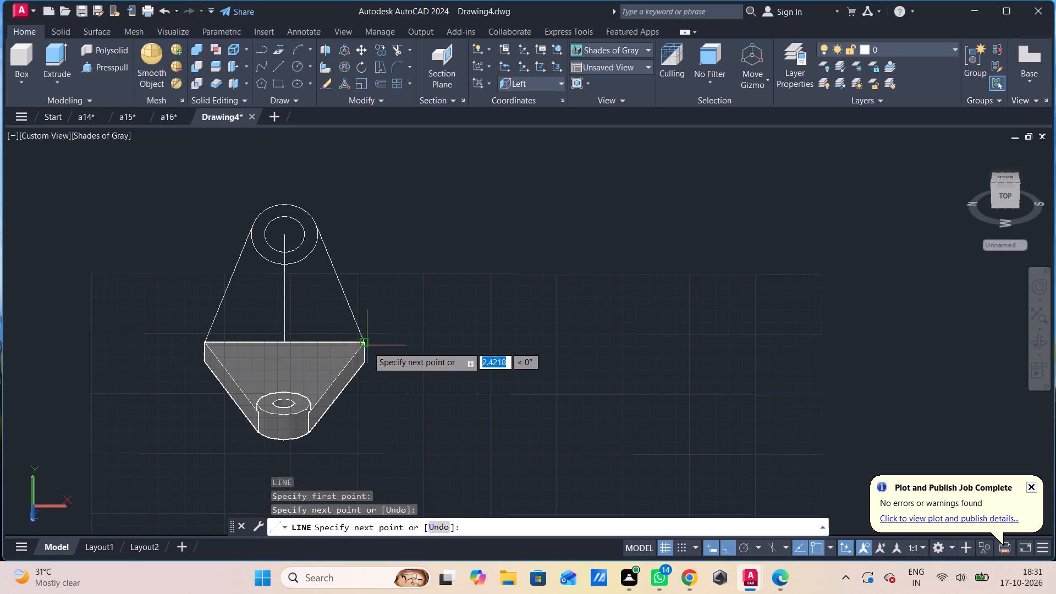
pyautogui.press('Escape')
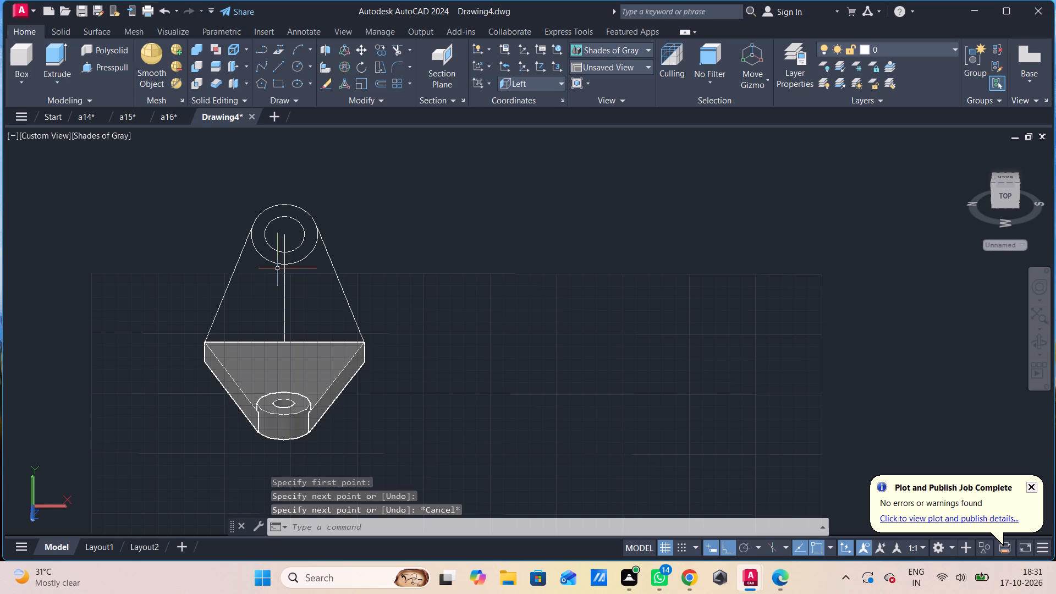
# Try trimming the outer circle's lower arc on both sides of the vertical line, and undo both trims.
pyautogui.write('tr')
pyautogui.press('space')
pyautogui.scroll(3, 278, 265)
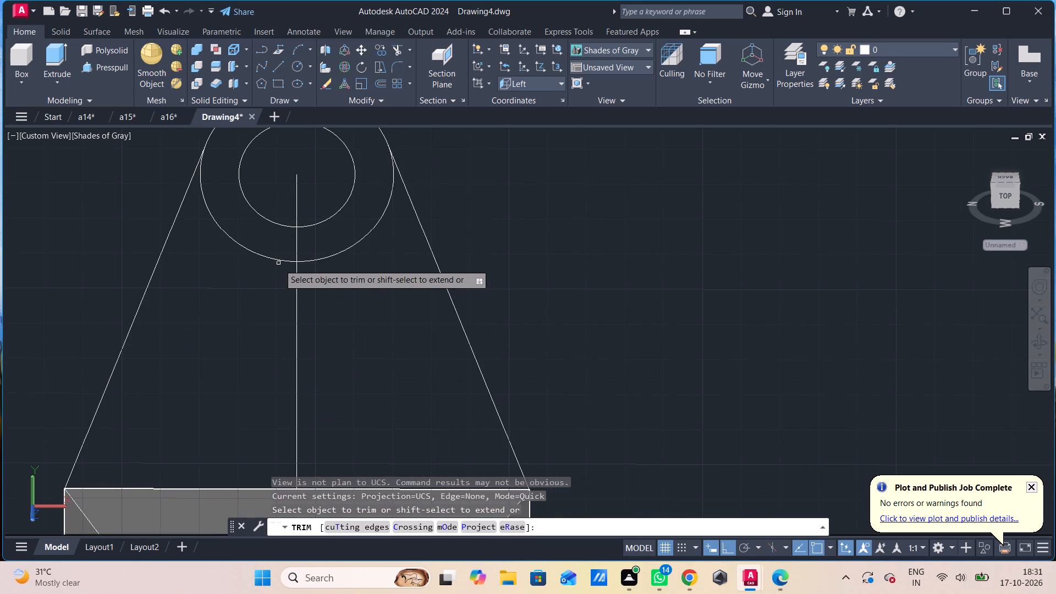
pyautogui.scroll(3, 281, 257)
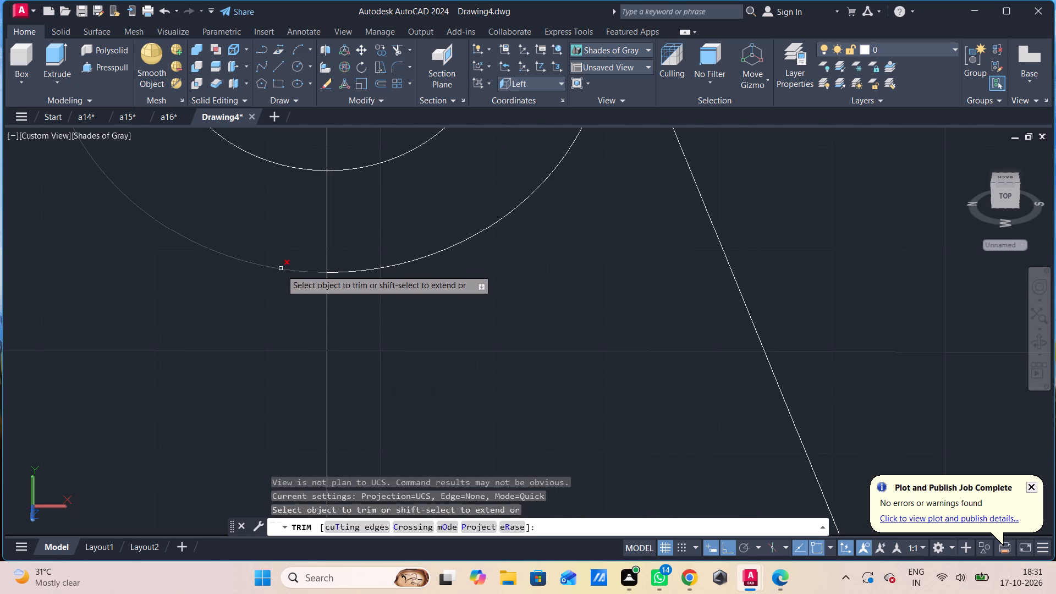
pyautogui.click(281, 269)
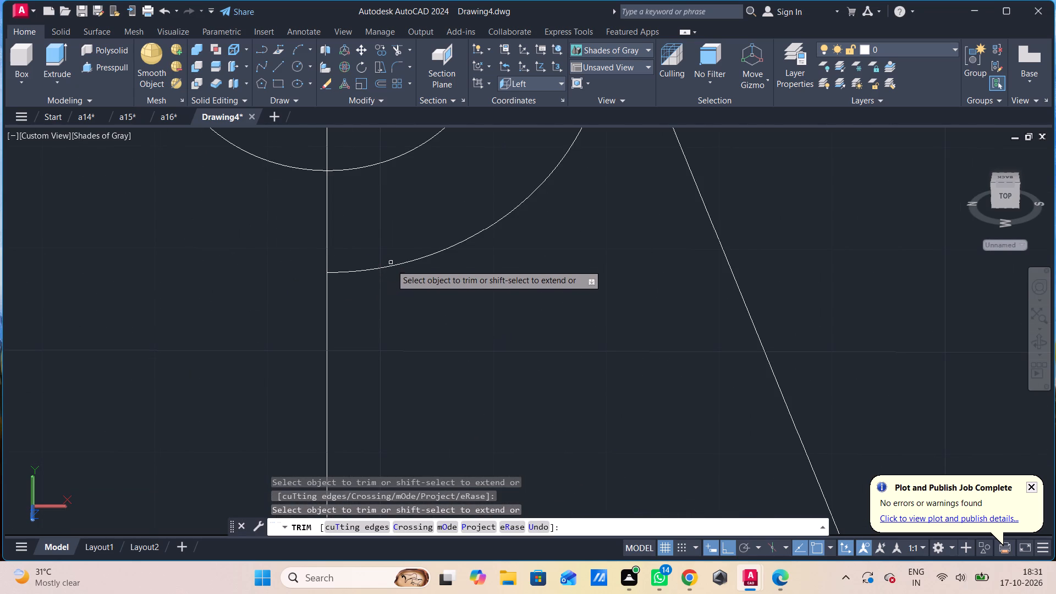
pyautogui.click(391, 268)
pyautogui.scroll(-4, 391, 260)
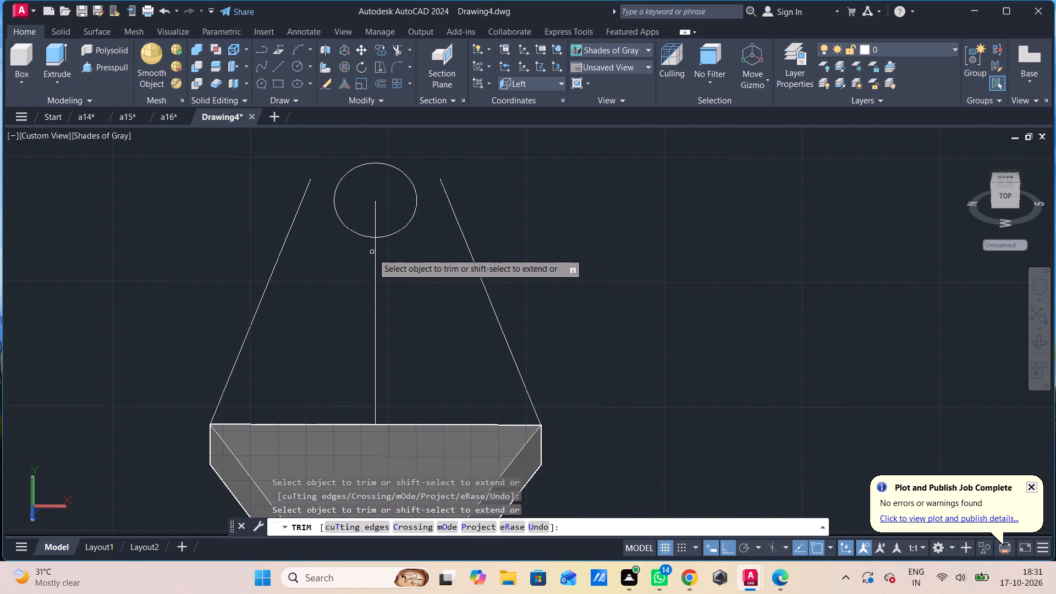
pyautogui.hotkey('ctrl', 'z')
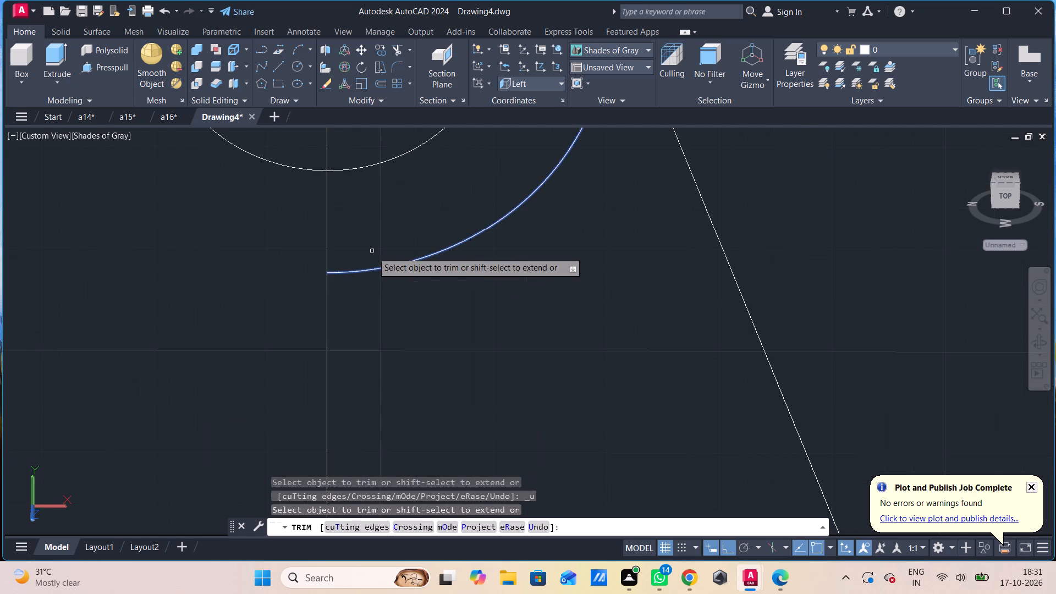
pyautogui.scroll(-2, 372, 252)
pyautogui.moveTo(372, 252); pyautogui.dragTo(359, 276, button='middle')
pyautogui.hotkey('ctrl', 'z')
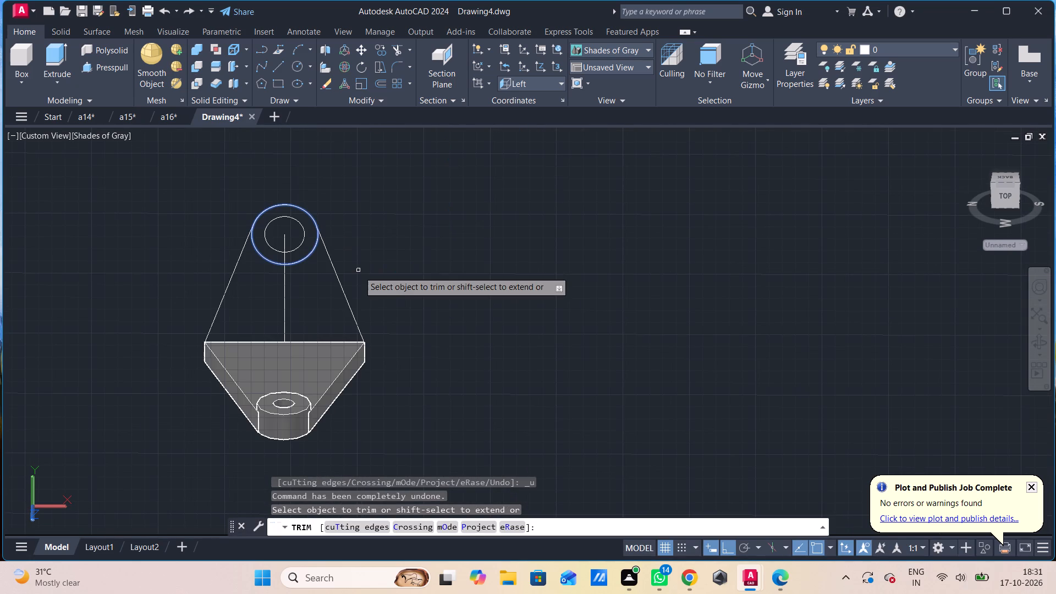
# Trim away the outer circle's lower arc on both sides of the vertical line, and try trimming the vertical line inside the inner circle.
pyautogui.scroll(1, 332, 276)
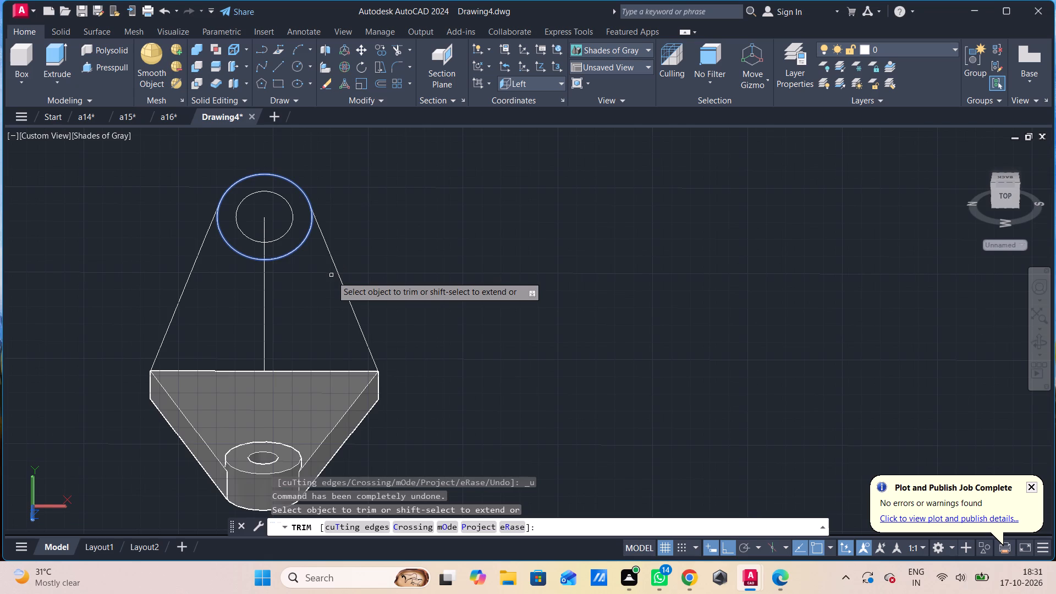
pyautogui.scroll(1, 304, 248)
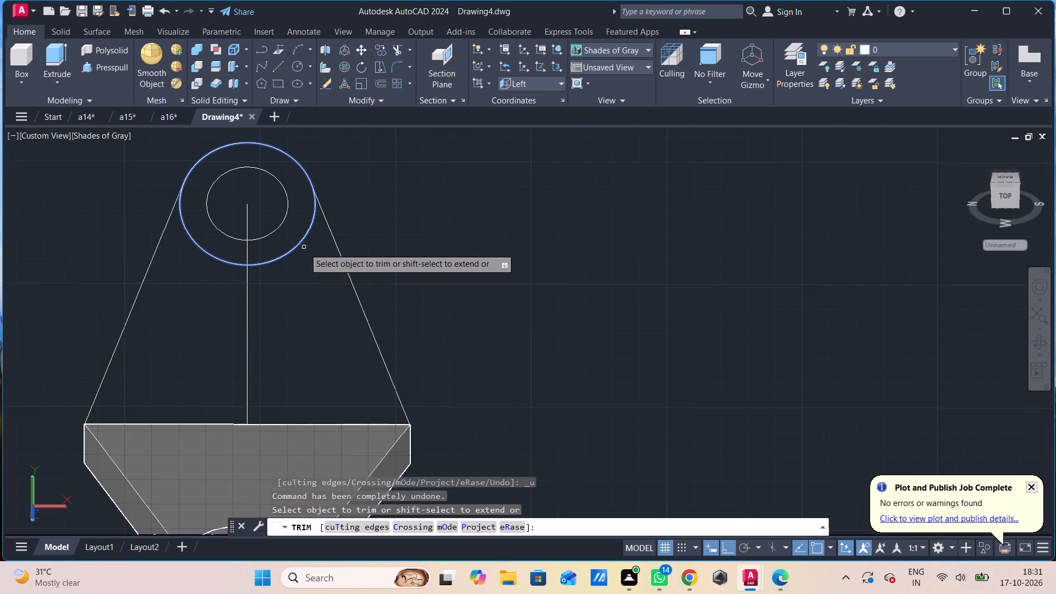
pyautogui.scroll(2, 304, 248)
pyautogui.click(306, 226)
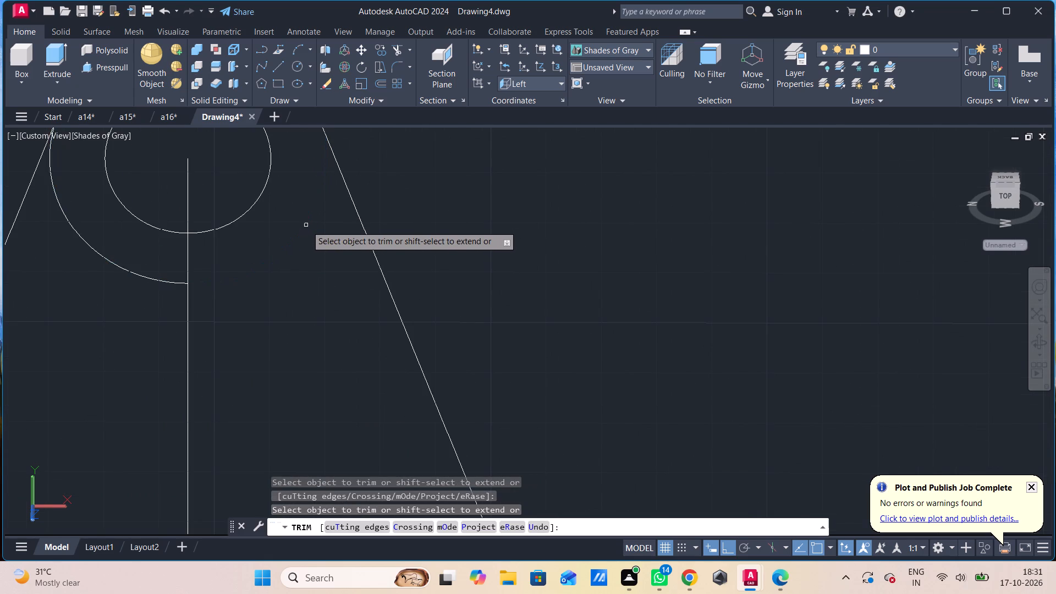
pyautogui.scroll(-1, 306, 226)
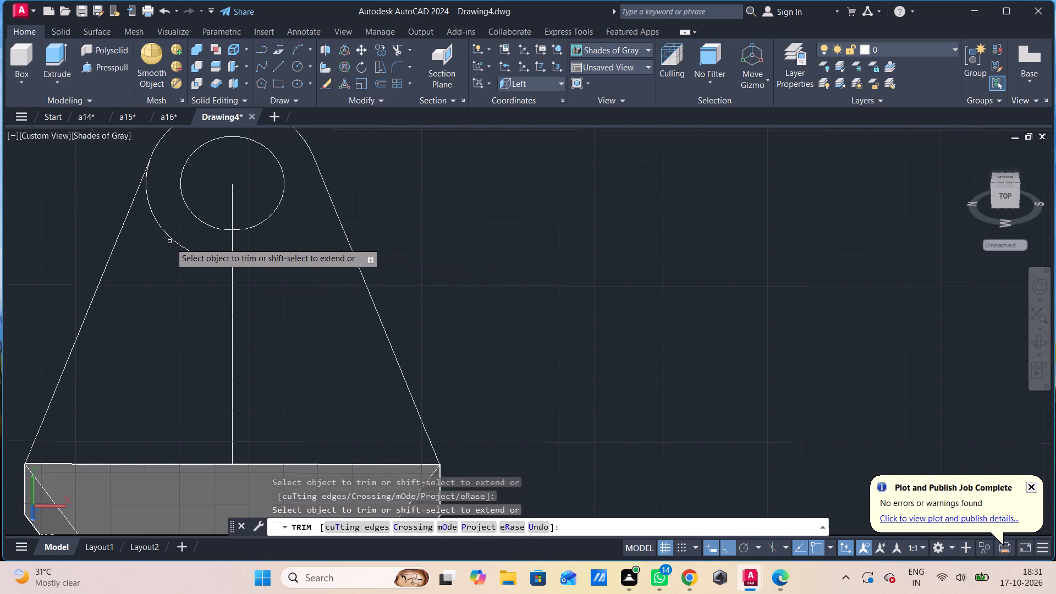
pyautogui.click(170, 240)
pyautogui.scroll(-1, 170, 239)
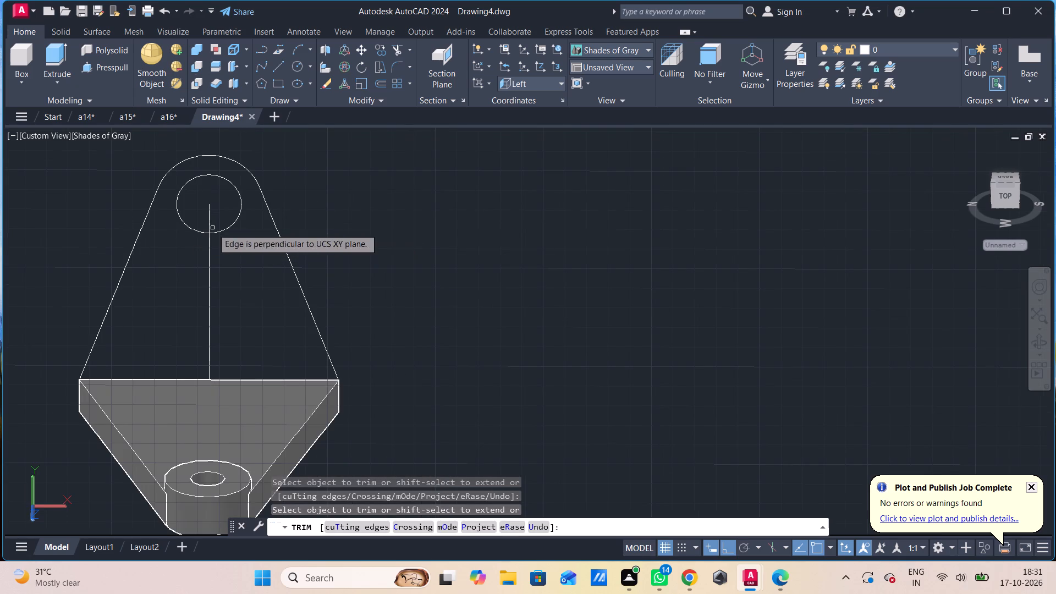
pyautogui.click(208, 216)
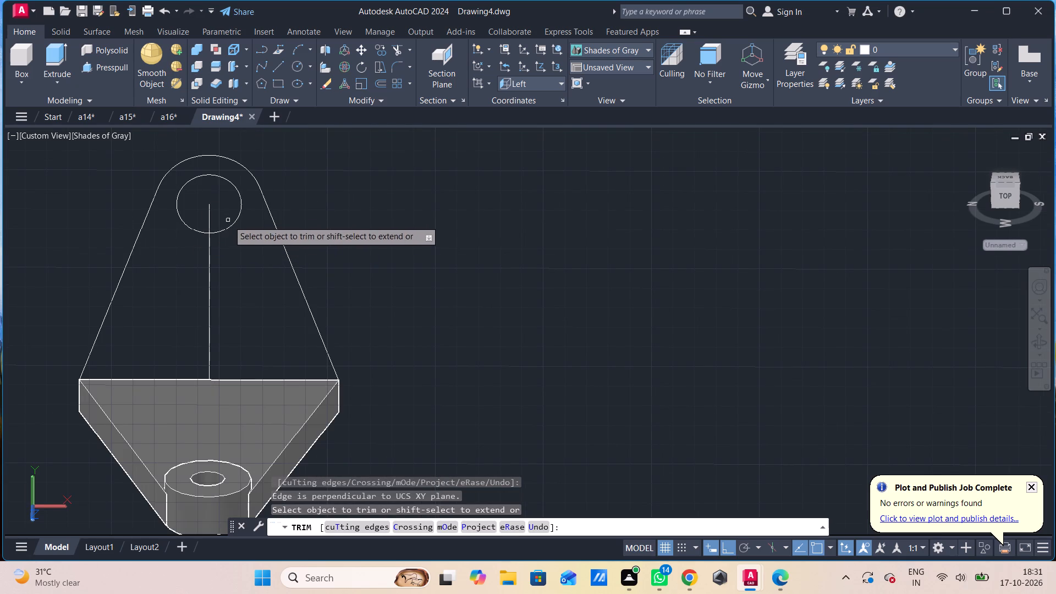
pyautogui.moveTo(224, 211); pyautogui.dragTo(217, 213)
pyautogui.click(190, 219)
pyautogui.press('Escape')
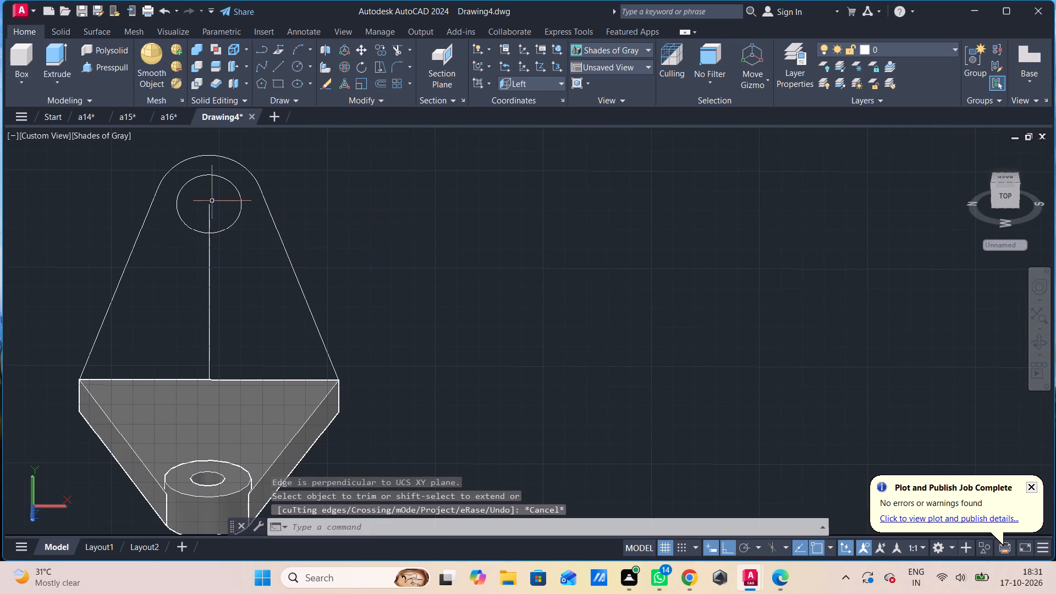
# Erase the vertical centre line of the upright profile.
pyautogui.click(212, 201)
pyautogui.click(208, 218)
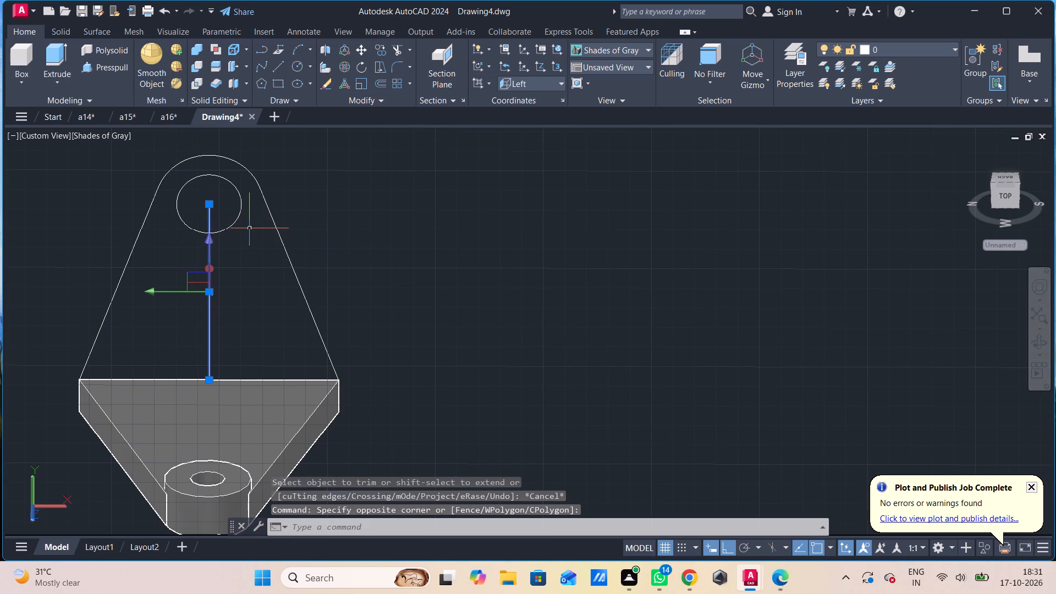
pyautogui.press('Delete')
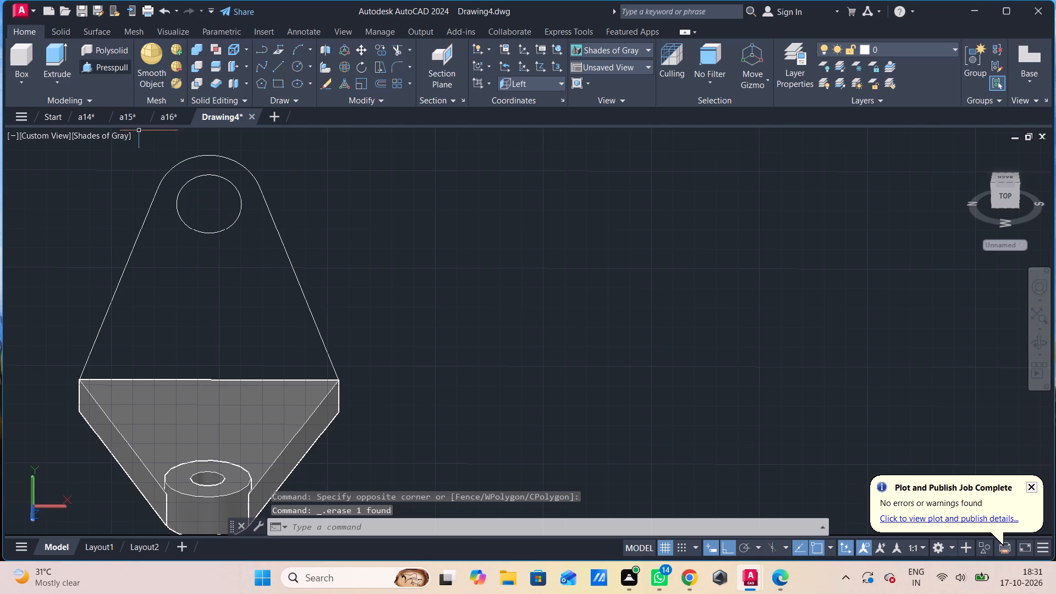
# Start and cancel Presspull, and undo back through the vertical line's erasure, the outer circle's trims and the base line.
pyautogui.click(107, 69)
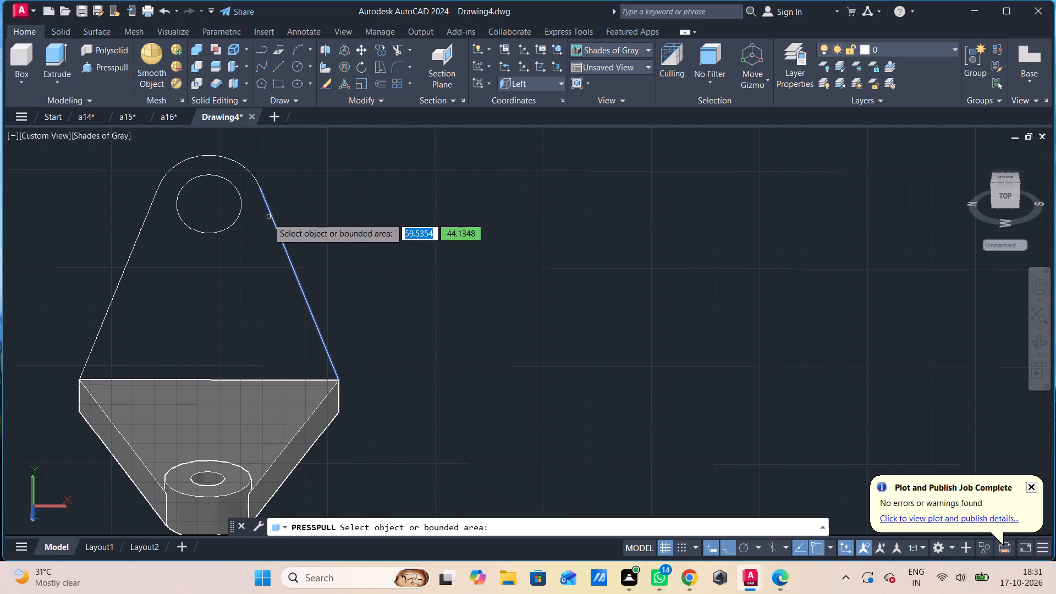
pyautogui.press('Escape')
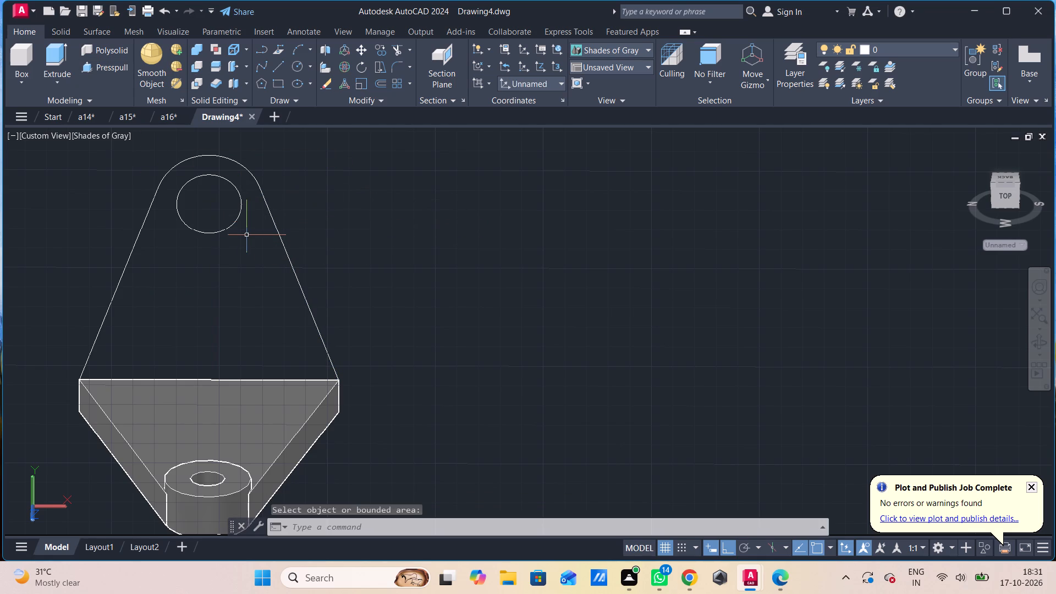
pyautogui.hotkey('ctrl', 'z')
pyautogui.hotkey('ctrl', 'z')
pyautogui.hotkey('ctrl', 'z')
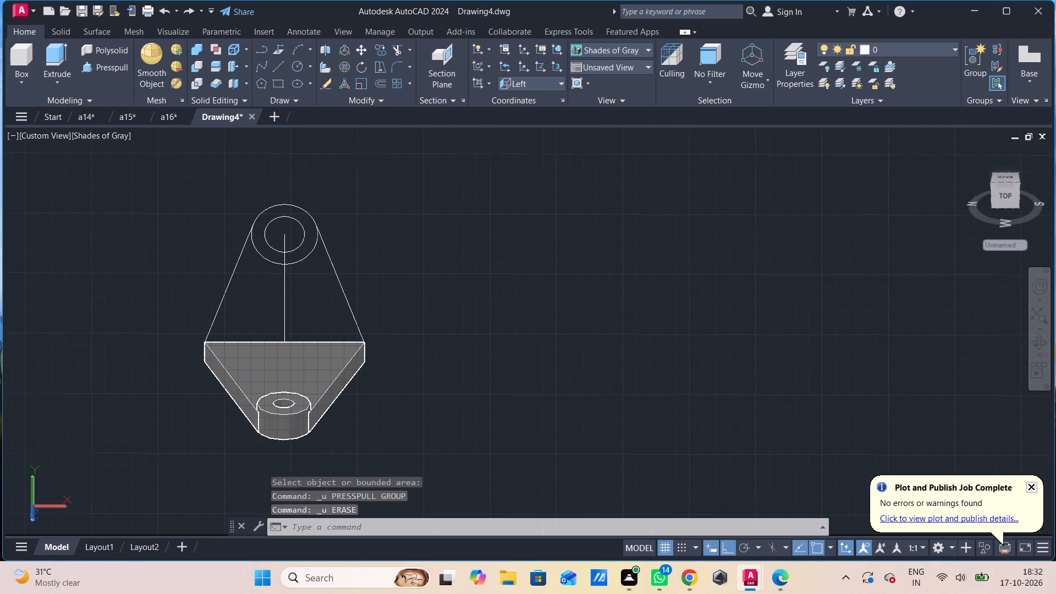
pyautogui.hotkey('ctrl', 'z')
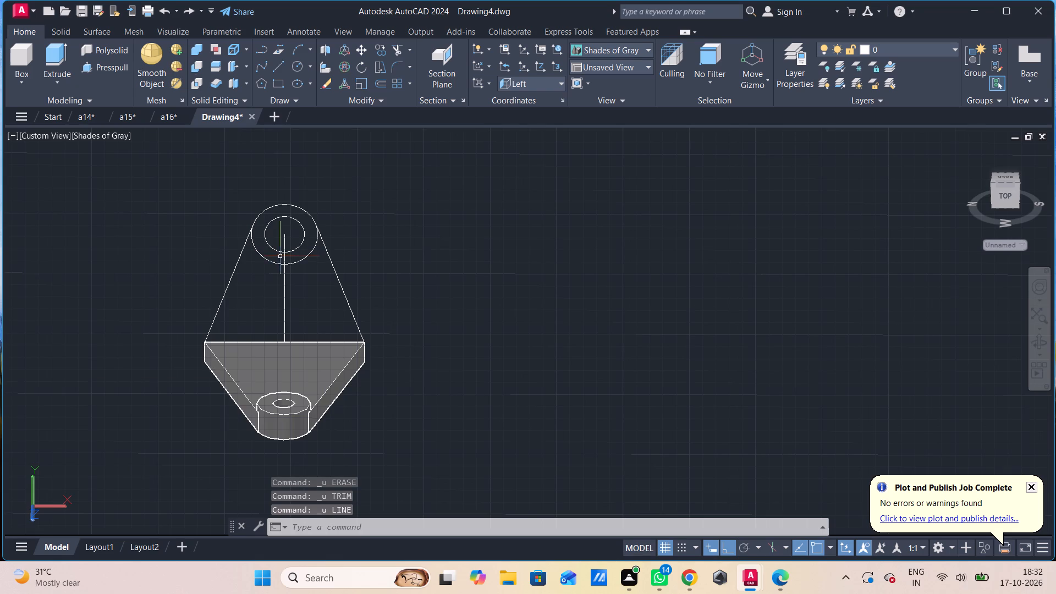
# In the 2D Wireframe visual style, draw a base line between the two corners of the plate's wide top edge.
pyautogui.click(108, 139)
pyautogui.click(160, 163)
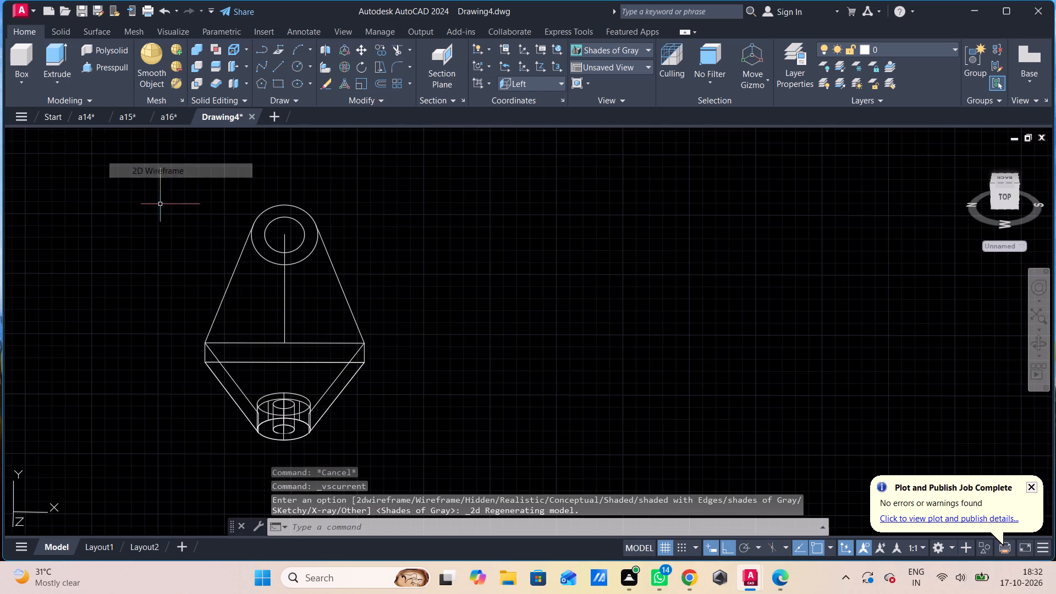
pyautogui.click(250, 344)
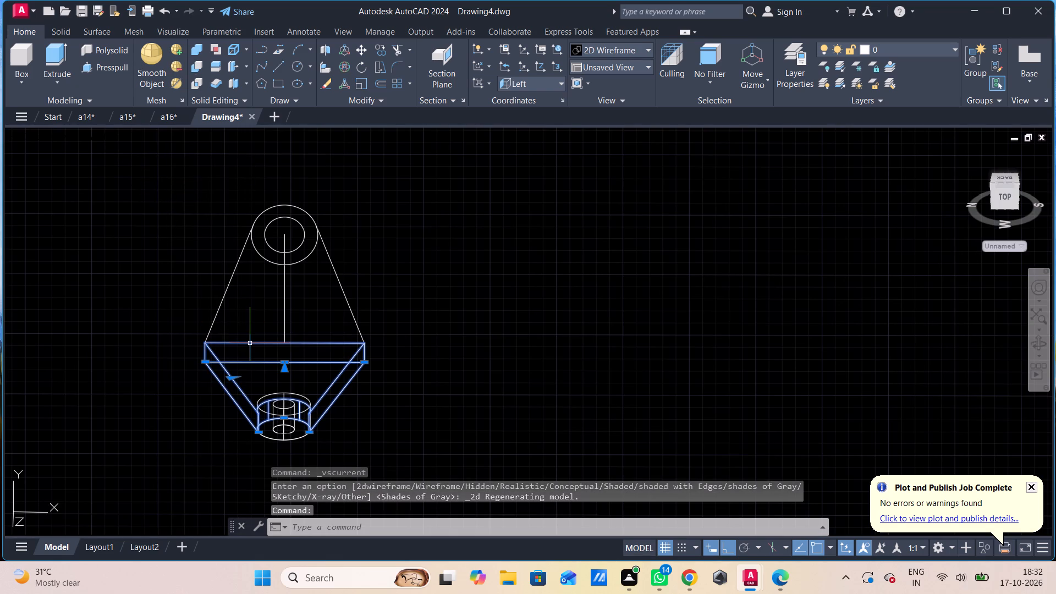
pyautogui.press('Escape')
pyautogui.press('l')
pyautogui.press('Return')
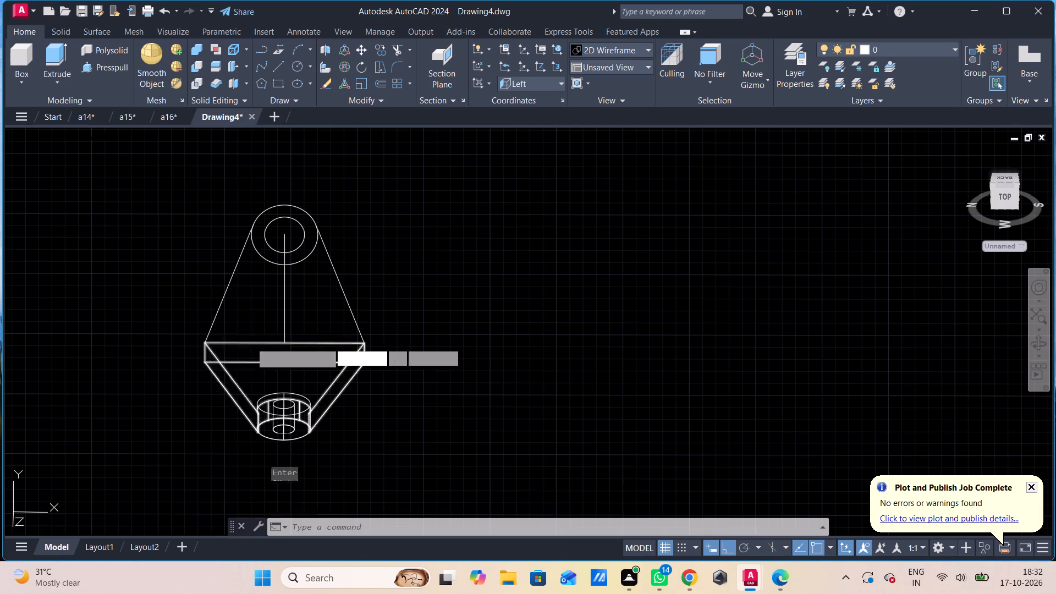
pyautogui.click(201, 344)
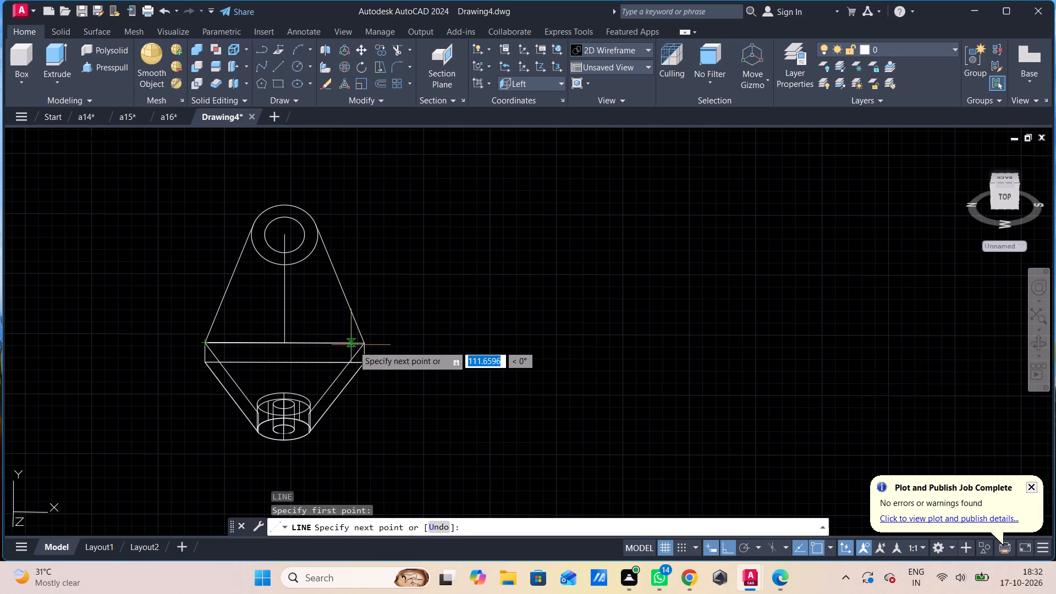
pyautogui.click(360, 347)
pyautogui.press('Escape')
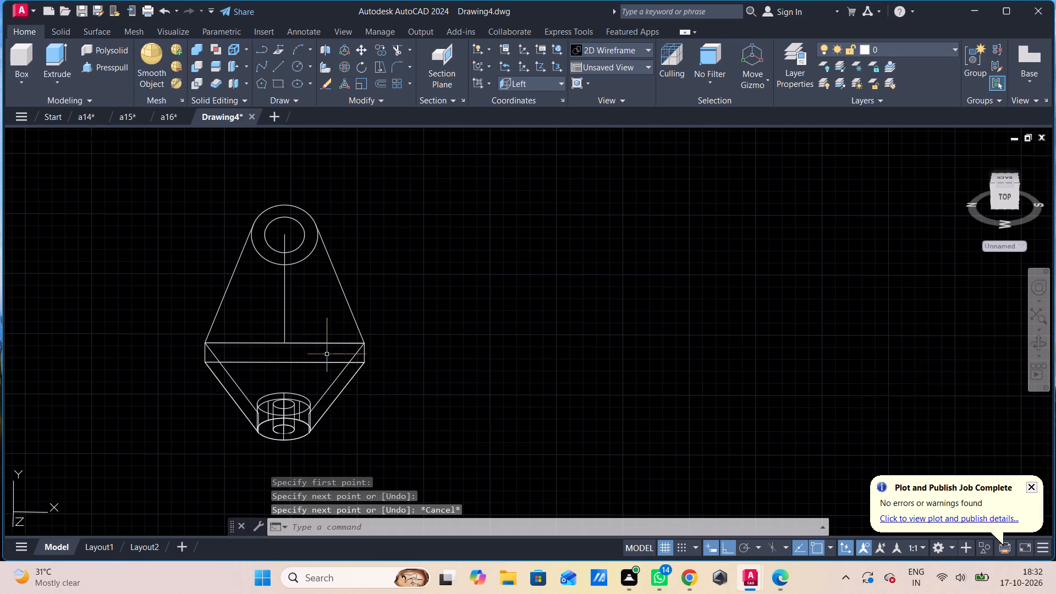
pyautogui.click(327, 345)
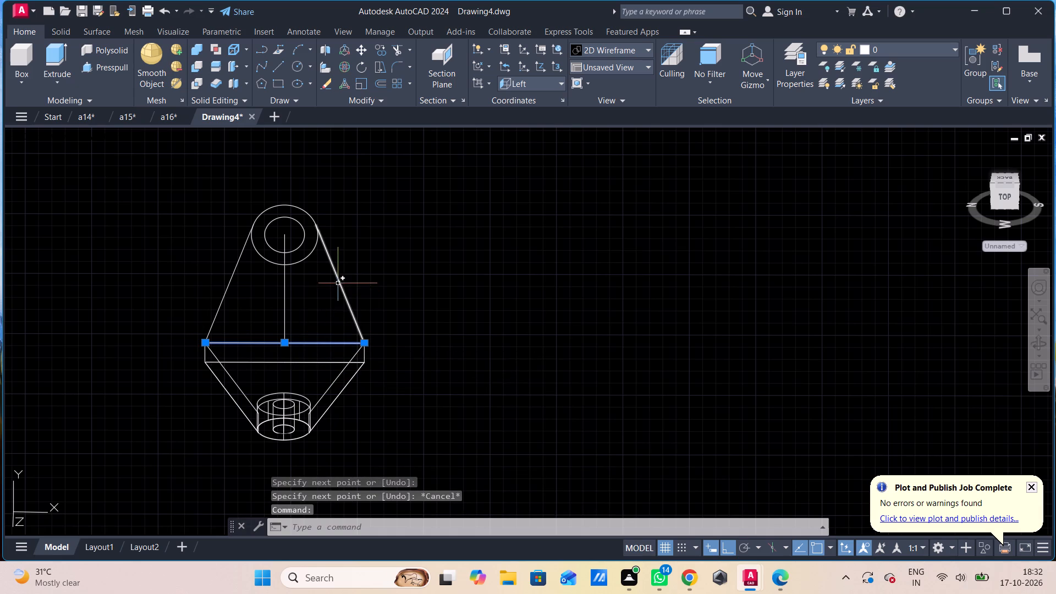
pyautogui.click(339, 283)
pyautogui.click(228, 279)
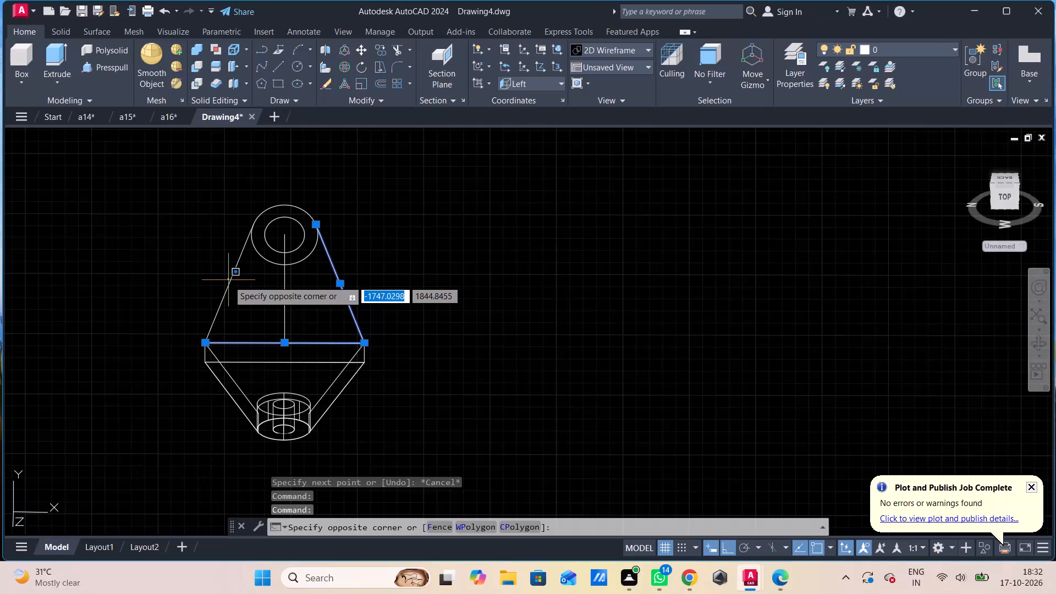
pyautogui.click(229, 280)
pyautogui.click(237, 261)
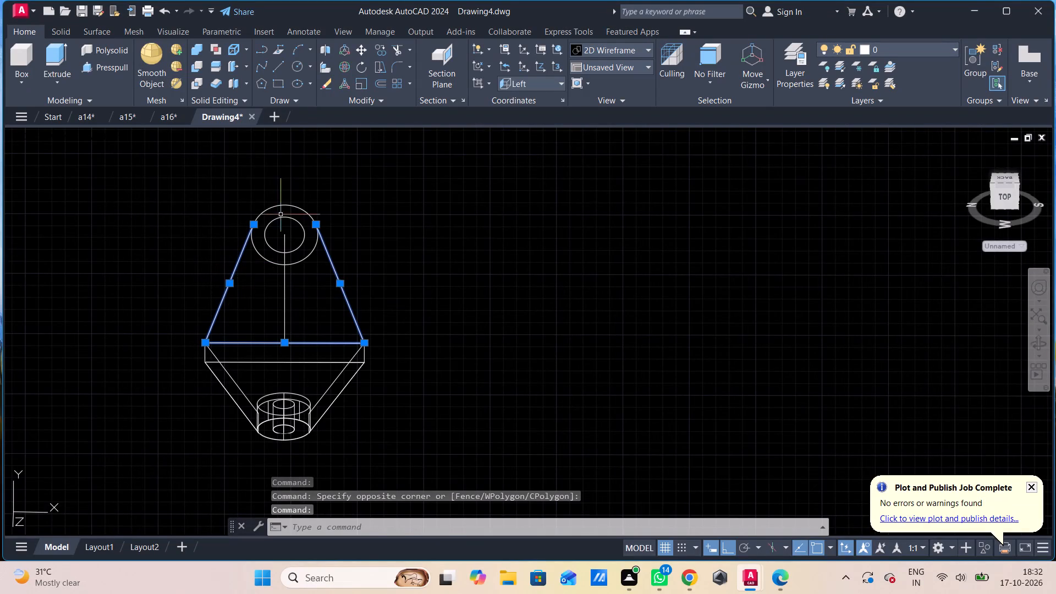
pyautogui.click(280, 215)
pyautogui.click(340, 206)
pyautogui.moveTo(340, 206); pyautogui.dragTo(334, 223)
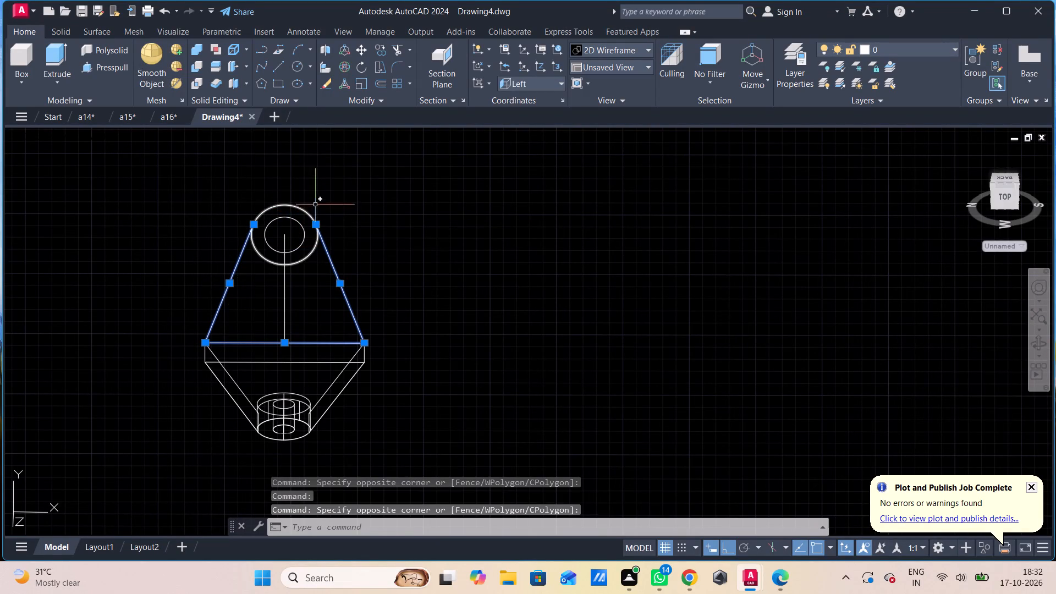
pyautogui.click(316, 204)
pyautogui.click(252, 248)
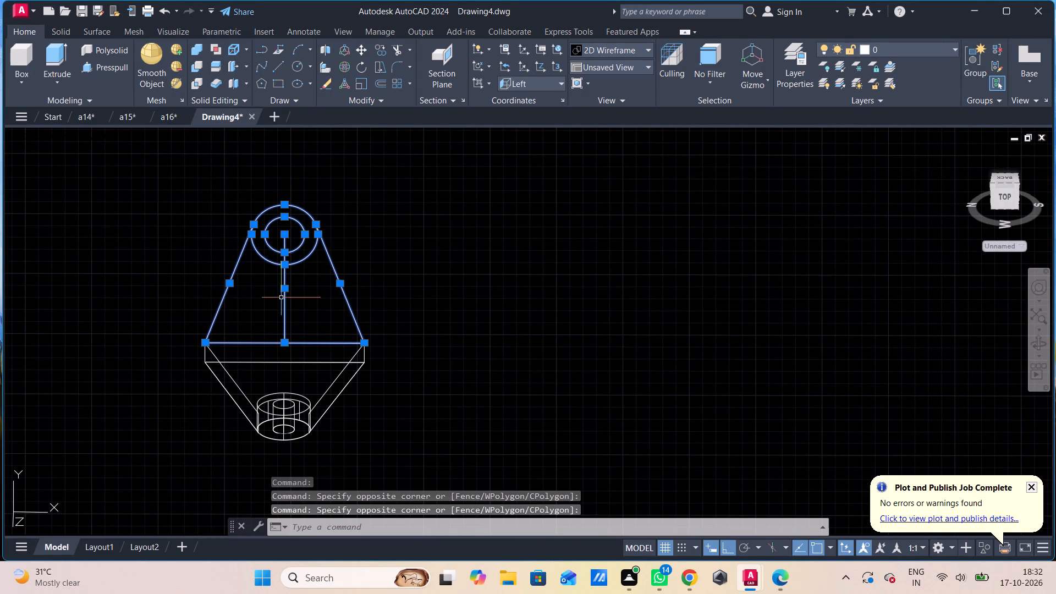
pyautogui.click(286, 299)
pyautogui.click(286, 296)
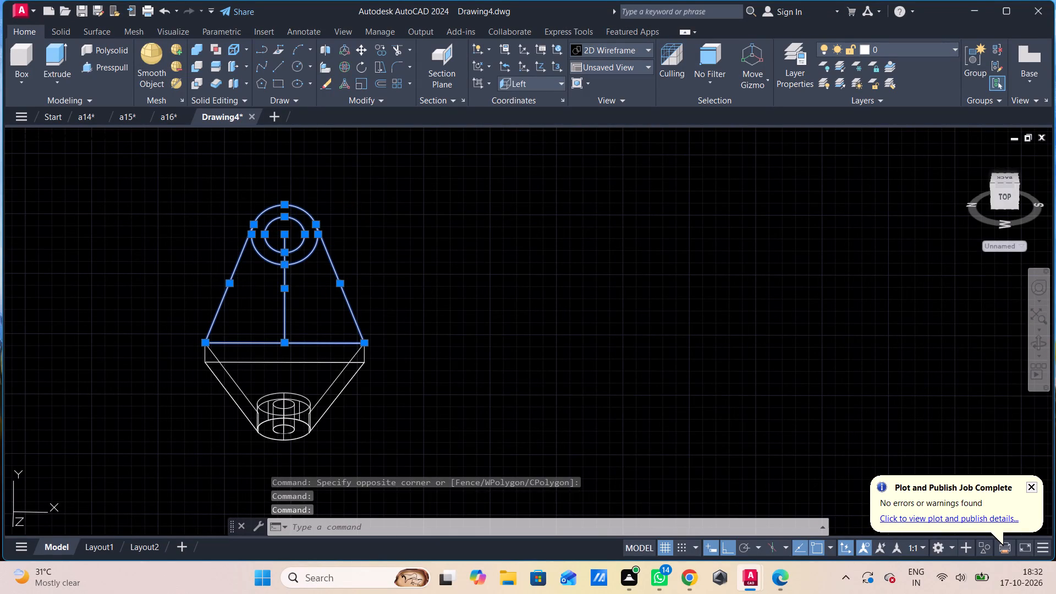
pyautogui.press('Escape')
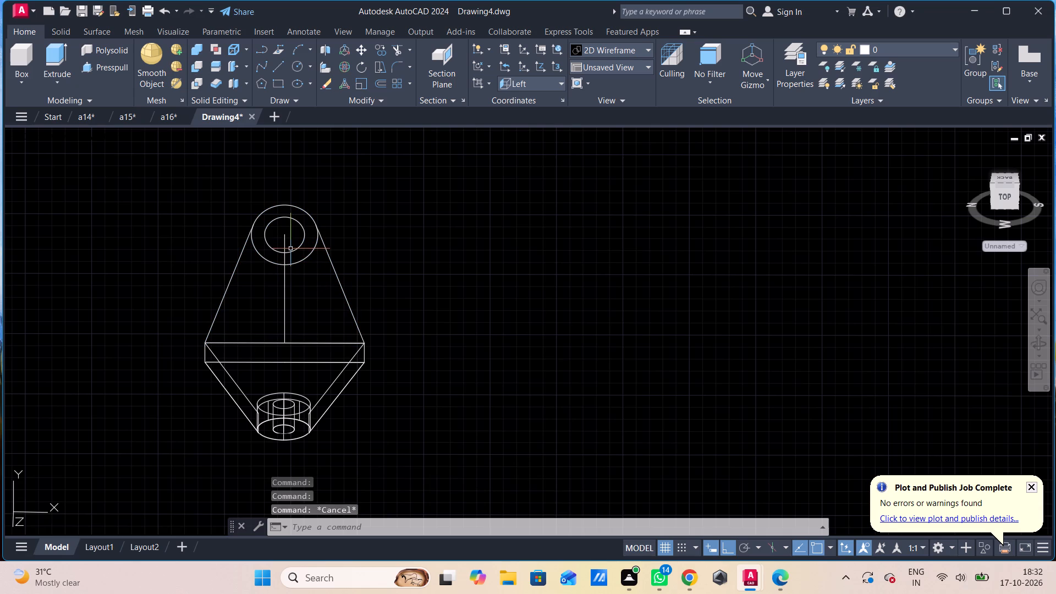
# Erase the vertical centre line between the circles' centre and the base line.
pyautogui.click(285, 238)
pyautogui.press('Delete')
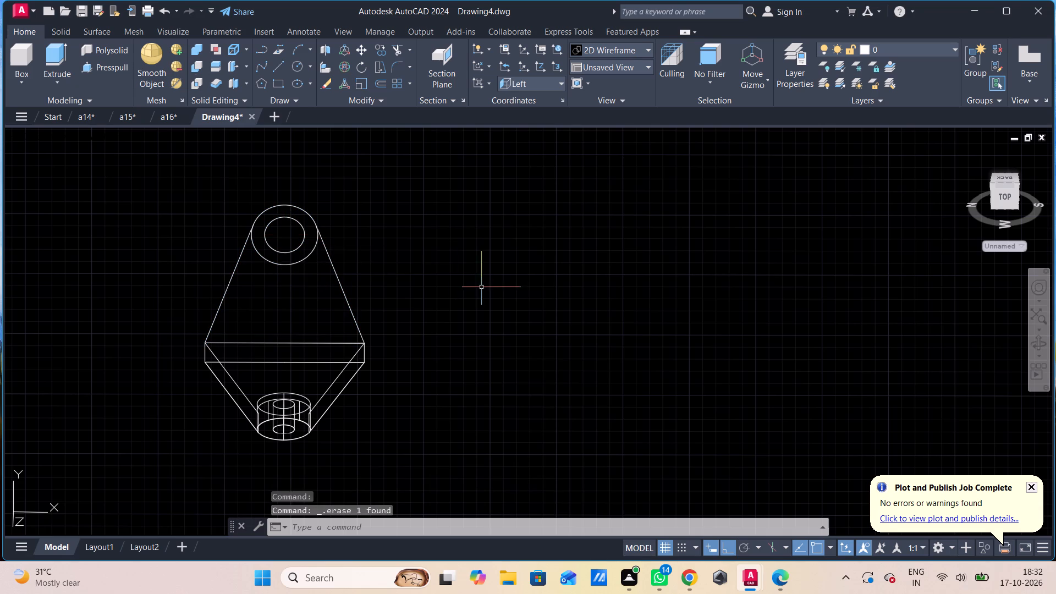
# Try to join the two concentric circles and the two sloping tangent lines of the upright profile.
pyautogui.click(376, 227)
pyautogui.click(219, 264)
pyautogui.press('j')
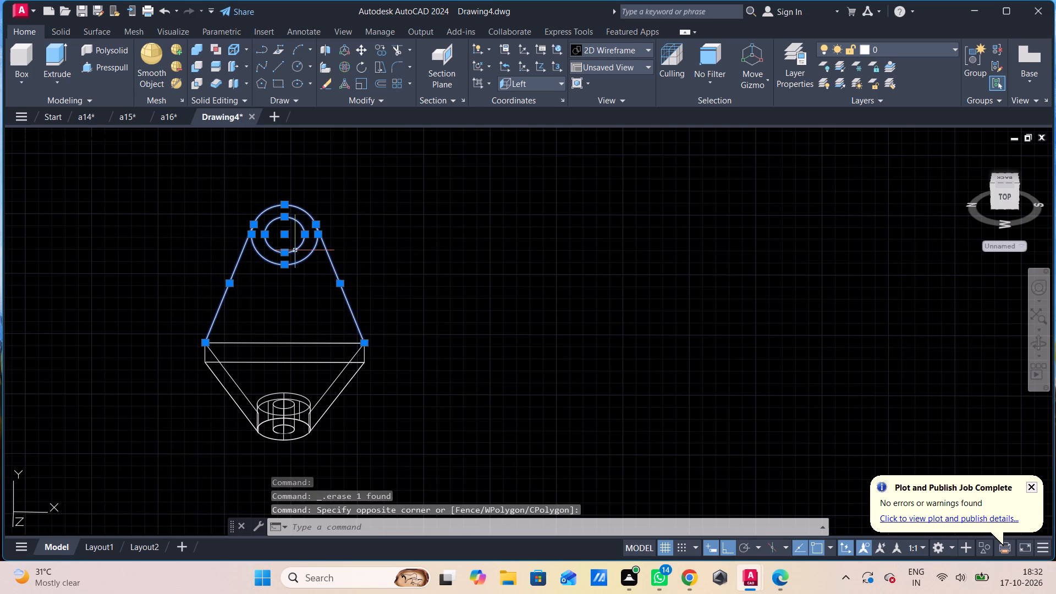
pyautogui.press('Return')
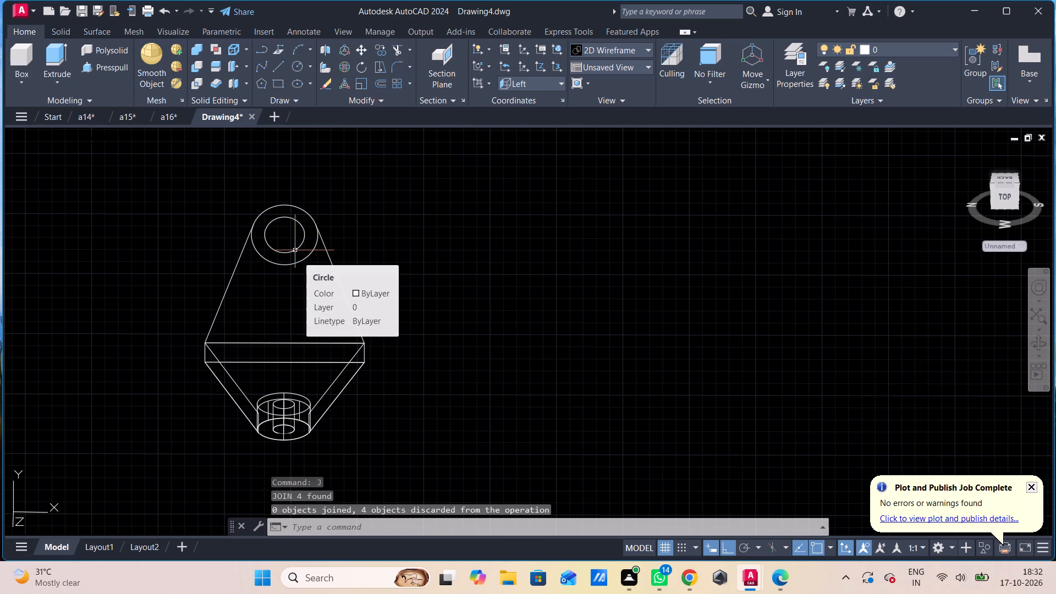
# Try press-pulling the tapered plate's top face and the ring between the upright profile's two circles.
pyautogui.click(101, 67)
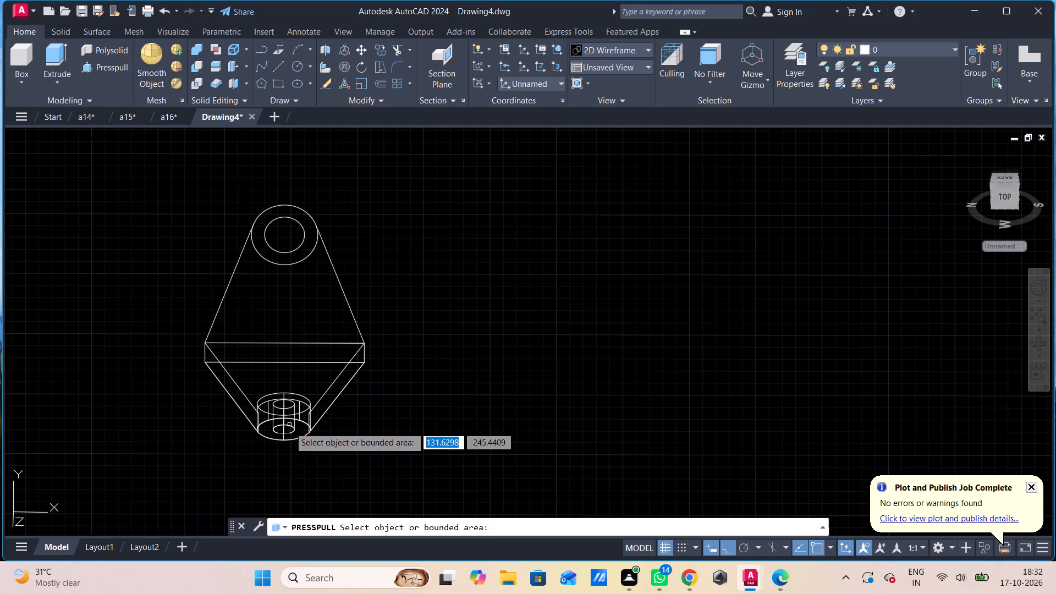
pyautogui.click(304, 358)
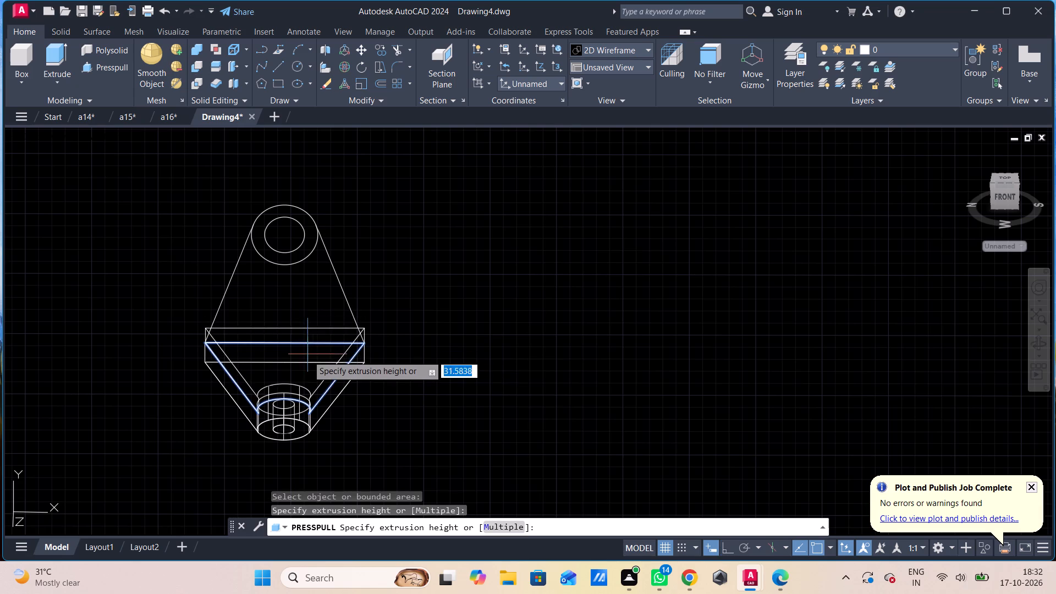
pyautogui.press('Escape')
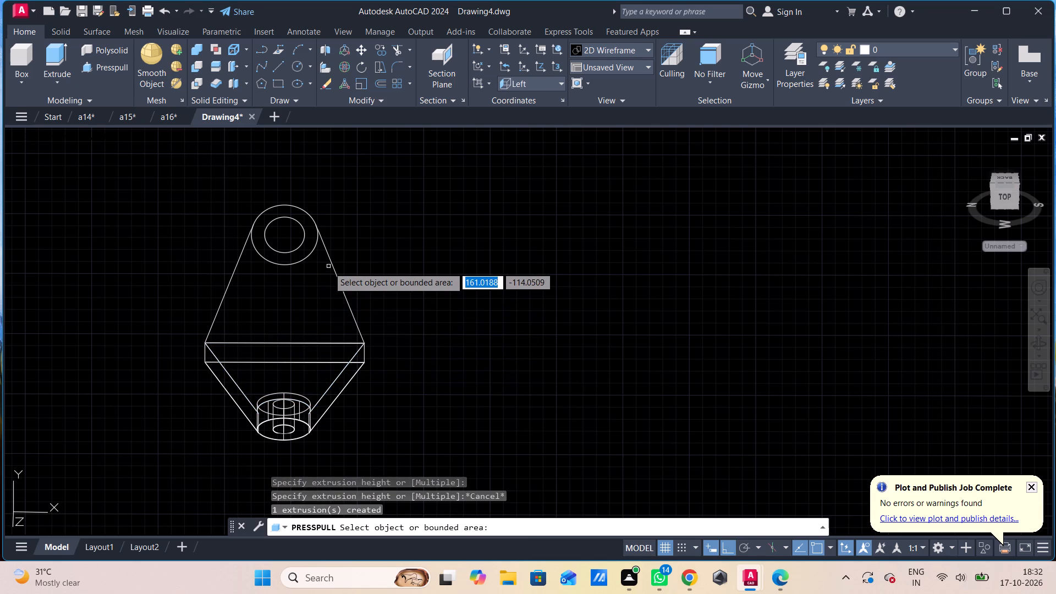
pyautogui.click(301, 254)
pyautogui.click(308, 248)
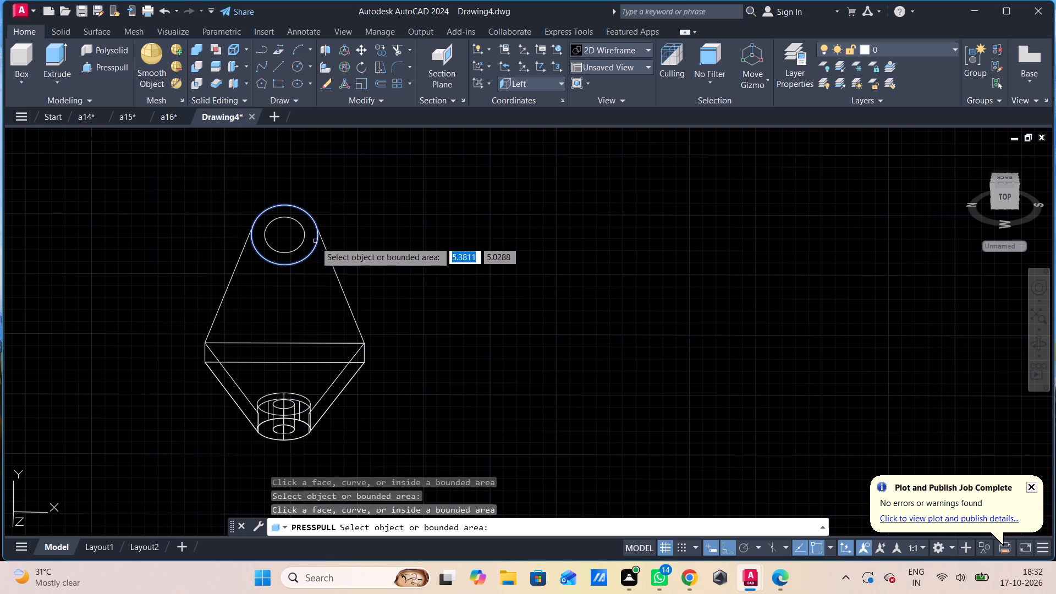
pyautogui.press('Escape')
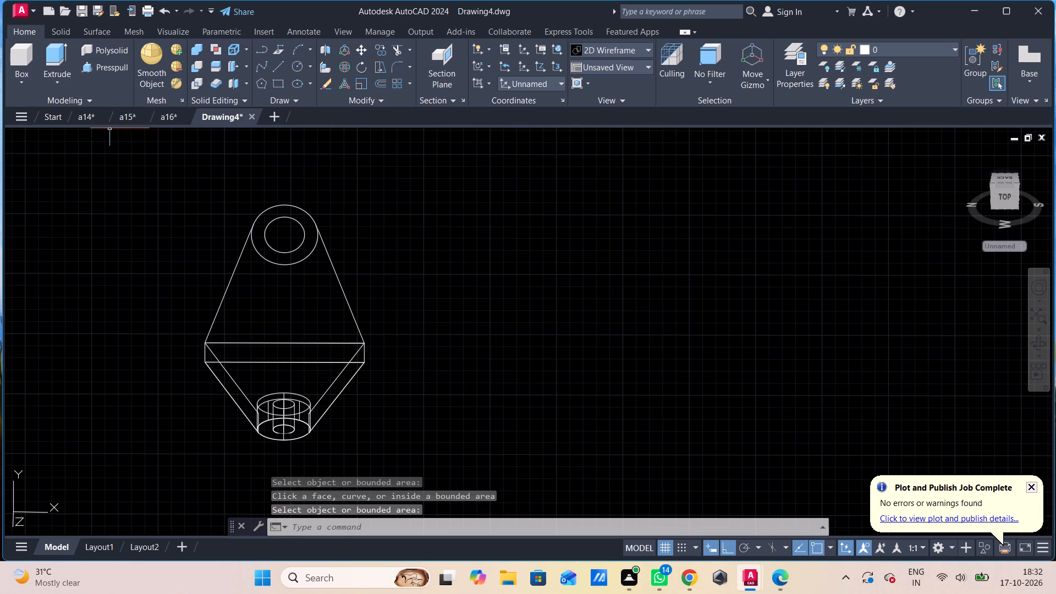
# Set the visual style to Shades of Gray.
pyautogui.click(109, 131)
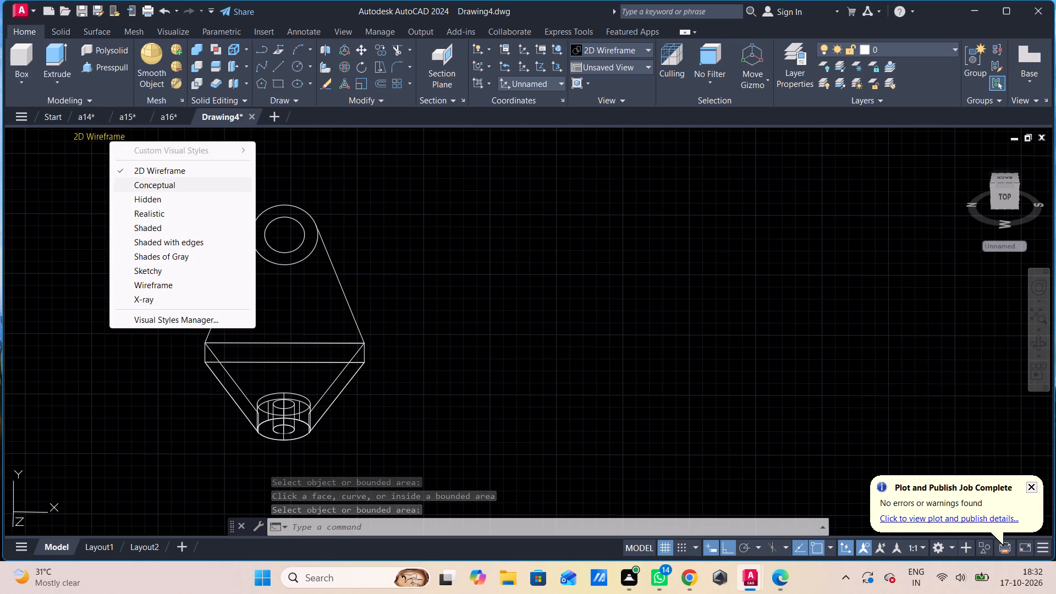
pyautogui.click(129, 260)
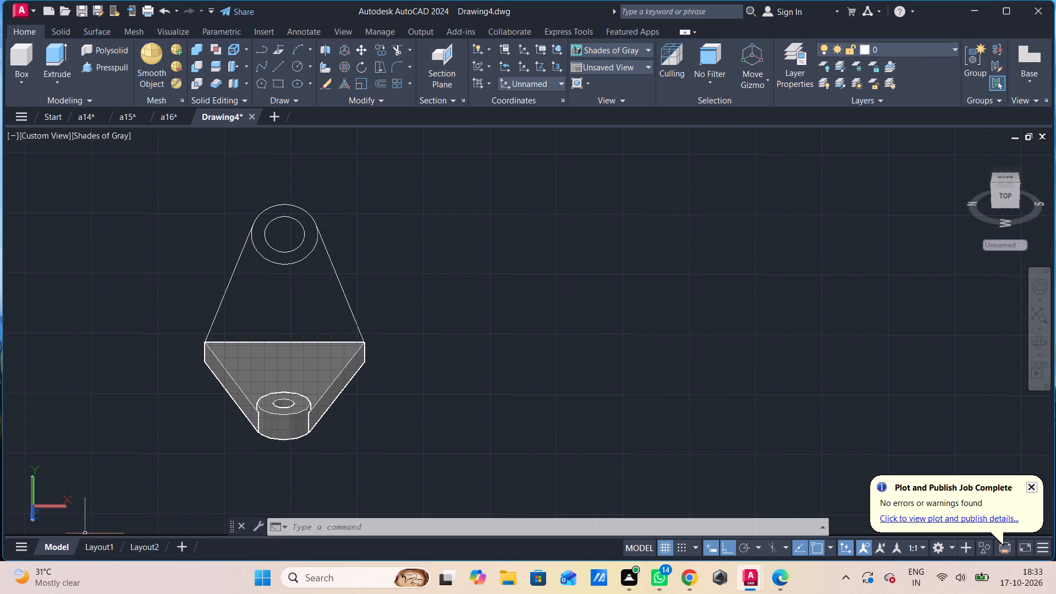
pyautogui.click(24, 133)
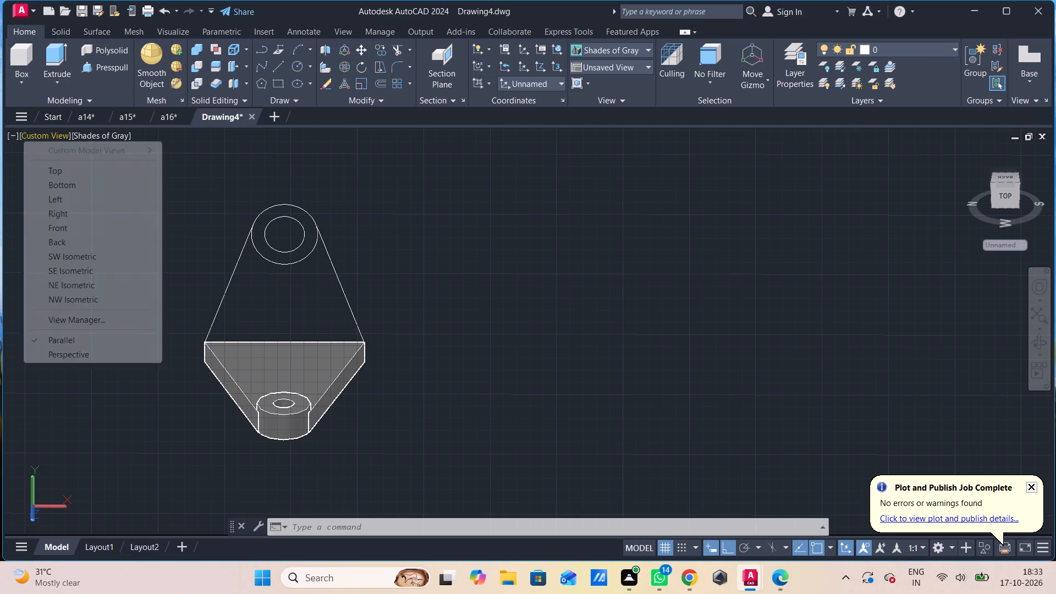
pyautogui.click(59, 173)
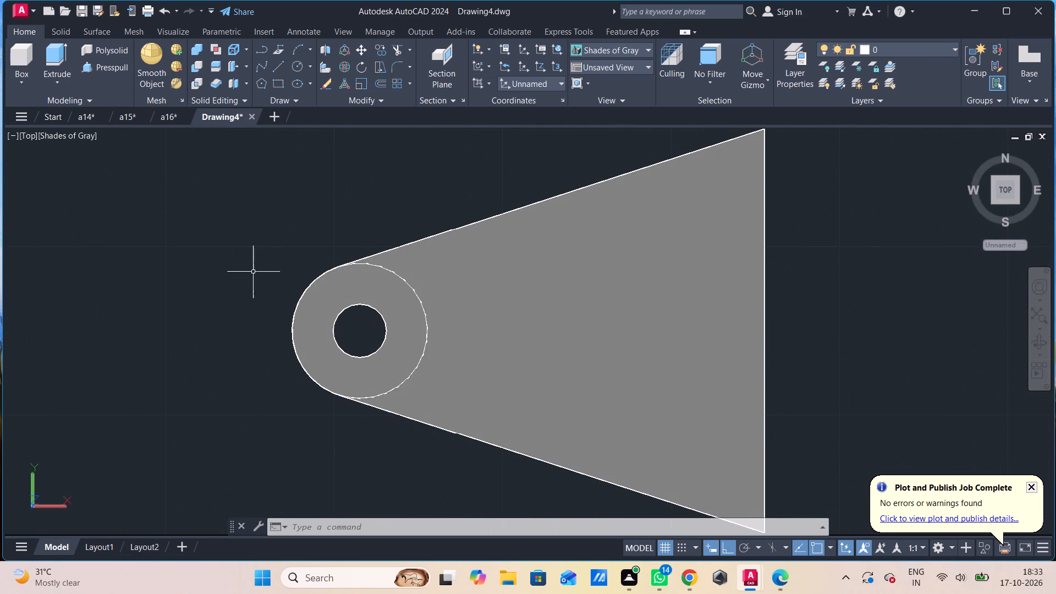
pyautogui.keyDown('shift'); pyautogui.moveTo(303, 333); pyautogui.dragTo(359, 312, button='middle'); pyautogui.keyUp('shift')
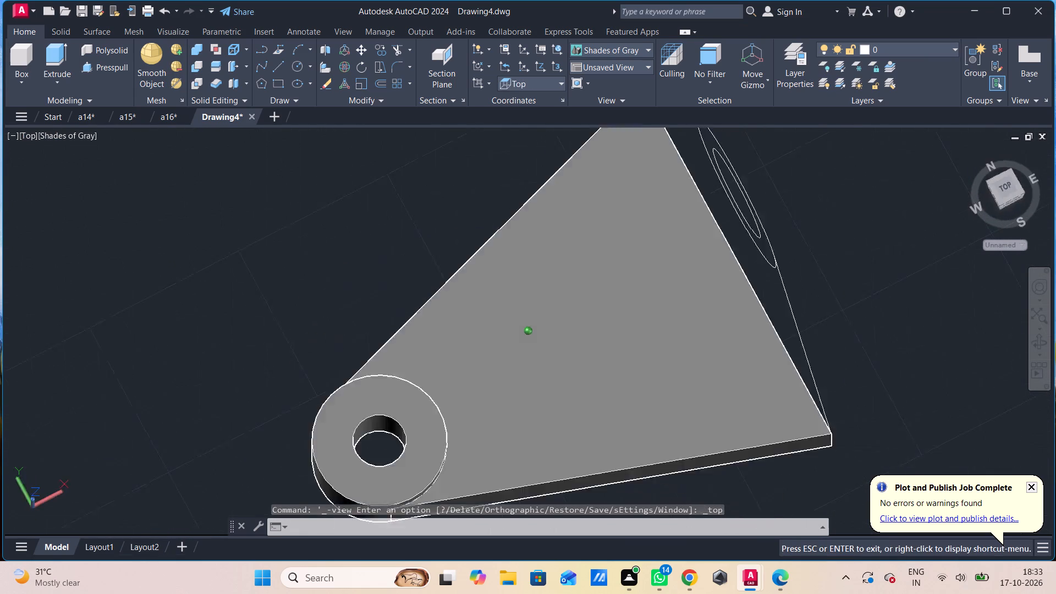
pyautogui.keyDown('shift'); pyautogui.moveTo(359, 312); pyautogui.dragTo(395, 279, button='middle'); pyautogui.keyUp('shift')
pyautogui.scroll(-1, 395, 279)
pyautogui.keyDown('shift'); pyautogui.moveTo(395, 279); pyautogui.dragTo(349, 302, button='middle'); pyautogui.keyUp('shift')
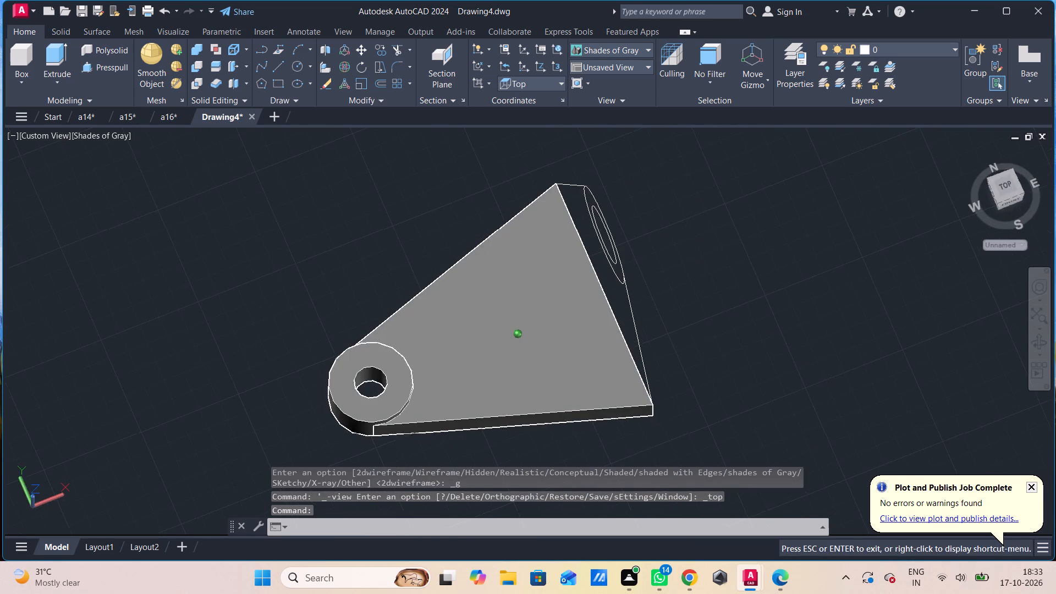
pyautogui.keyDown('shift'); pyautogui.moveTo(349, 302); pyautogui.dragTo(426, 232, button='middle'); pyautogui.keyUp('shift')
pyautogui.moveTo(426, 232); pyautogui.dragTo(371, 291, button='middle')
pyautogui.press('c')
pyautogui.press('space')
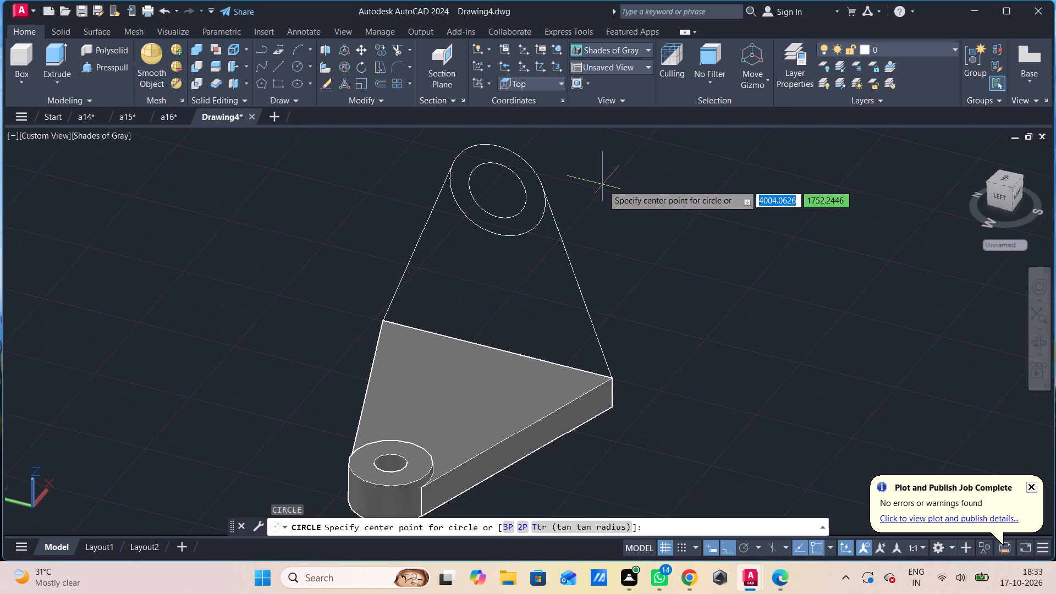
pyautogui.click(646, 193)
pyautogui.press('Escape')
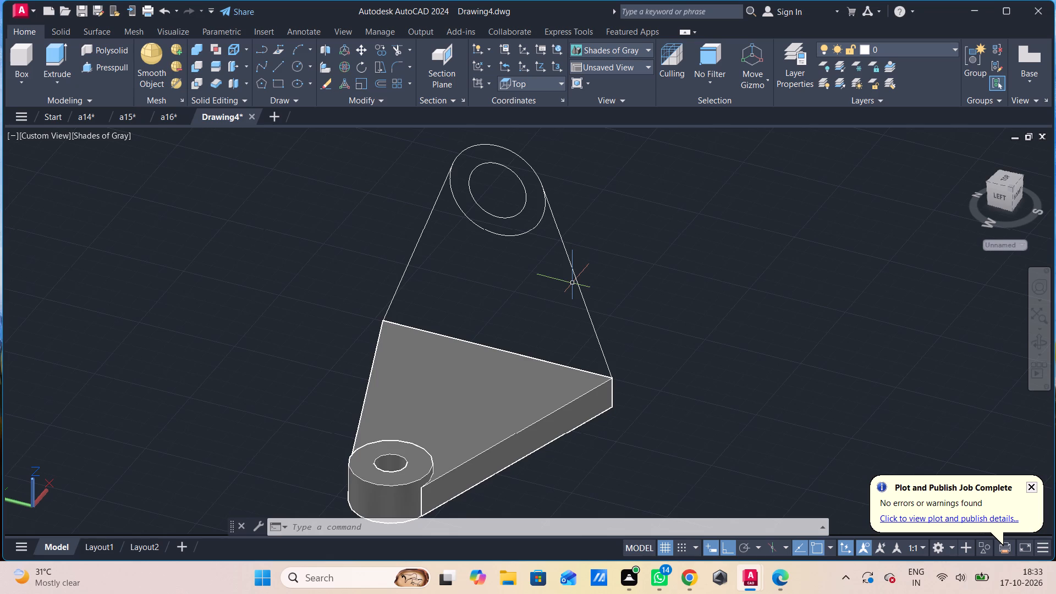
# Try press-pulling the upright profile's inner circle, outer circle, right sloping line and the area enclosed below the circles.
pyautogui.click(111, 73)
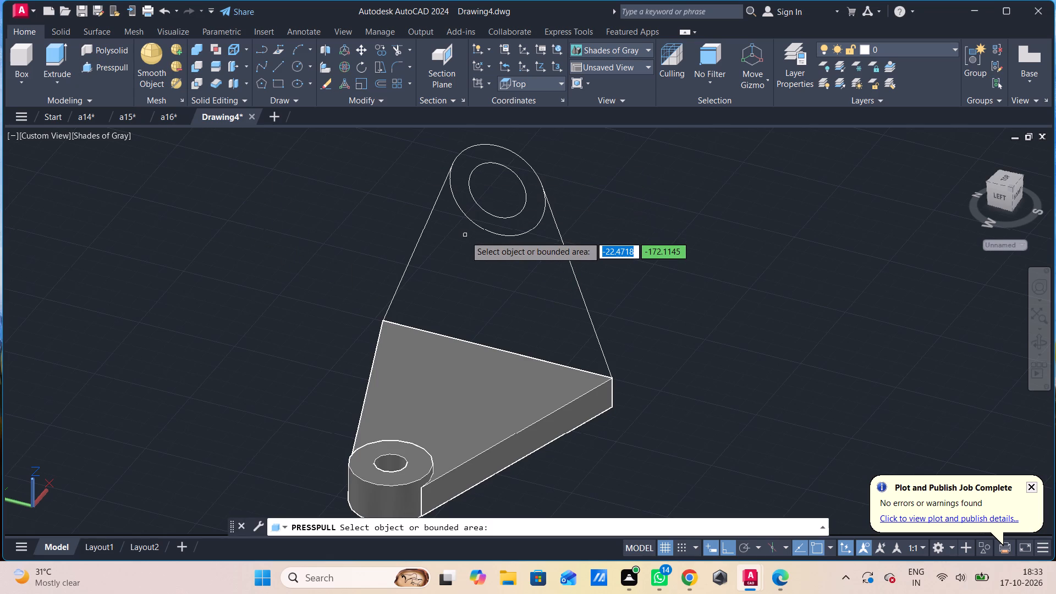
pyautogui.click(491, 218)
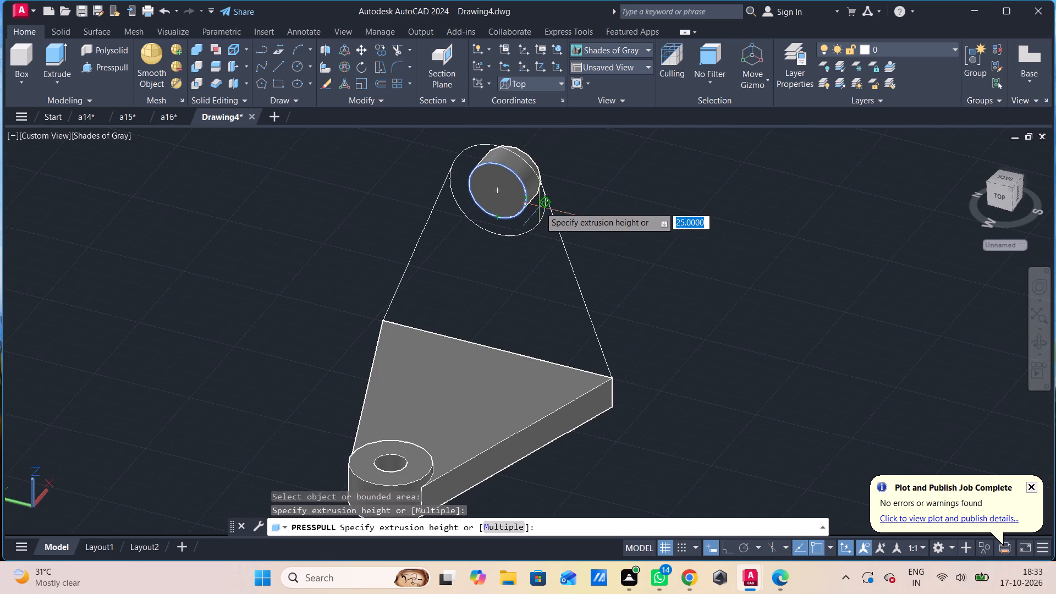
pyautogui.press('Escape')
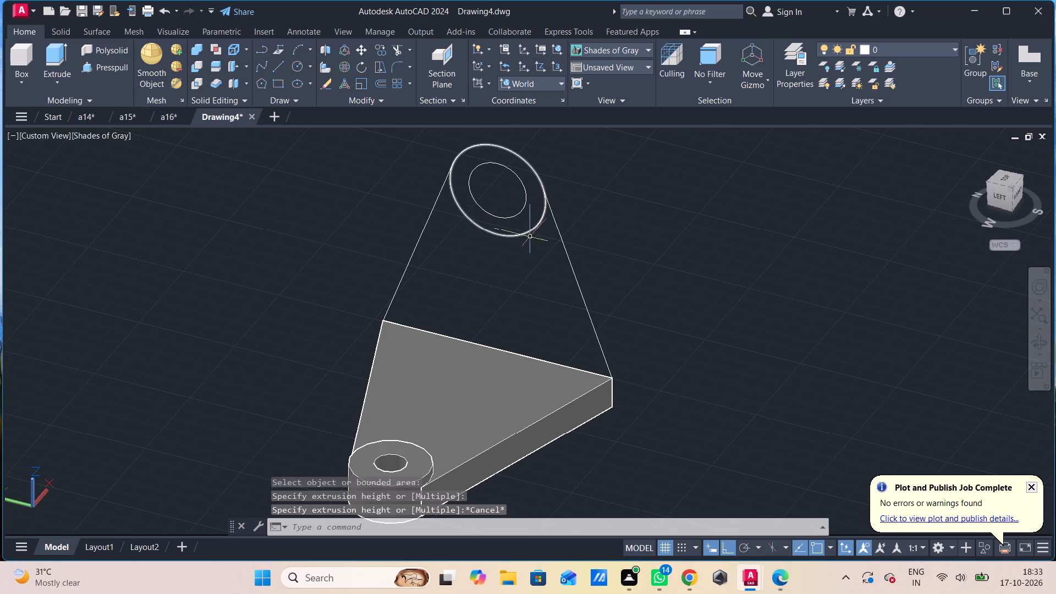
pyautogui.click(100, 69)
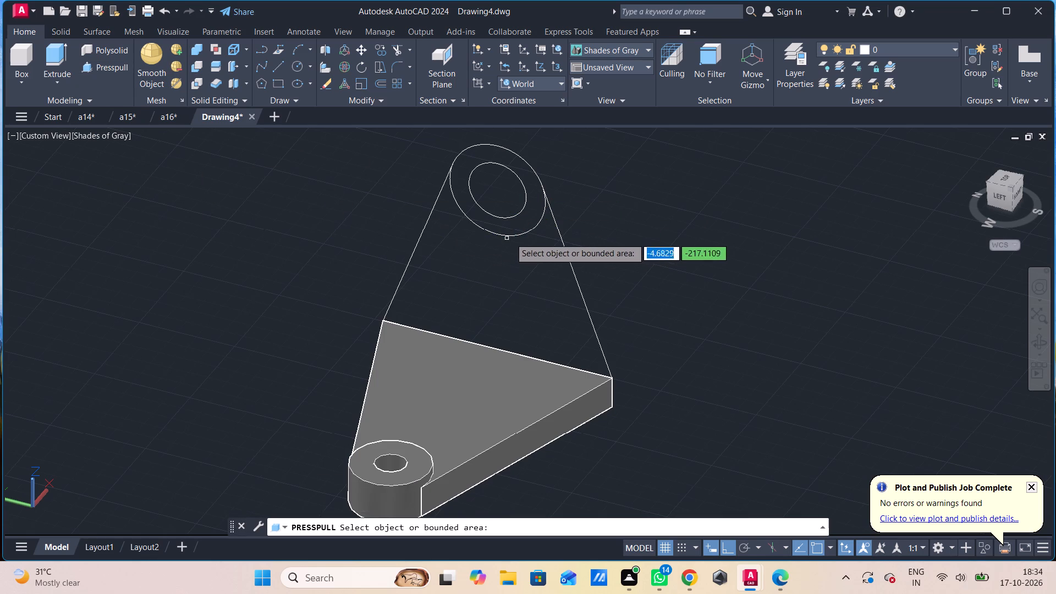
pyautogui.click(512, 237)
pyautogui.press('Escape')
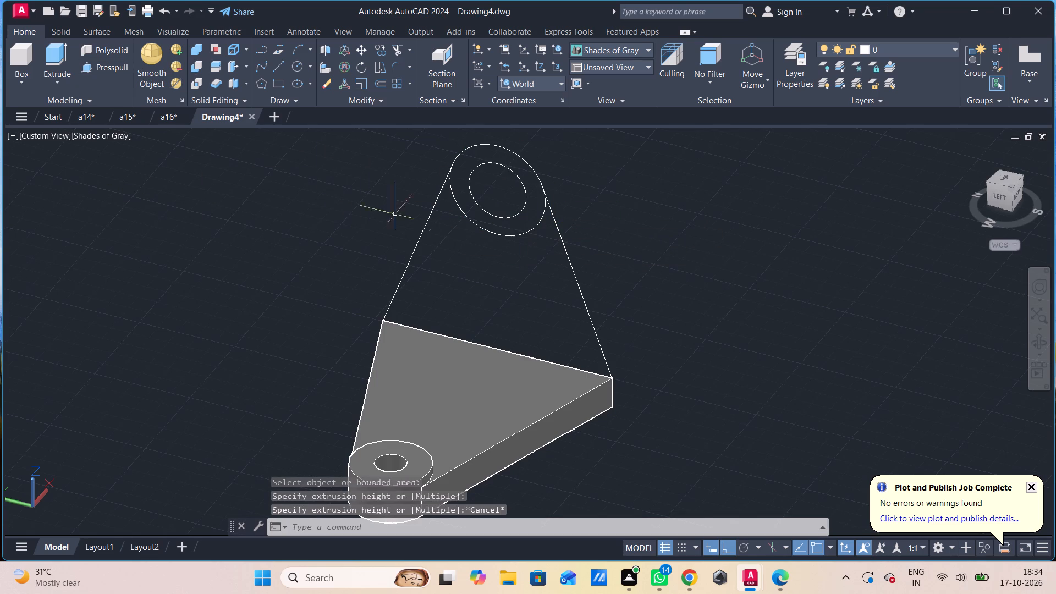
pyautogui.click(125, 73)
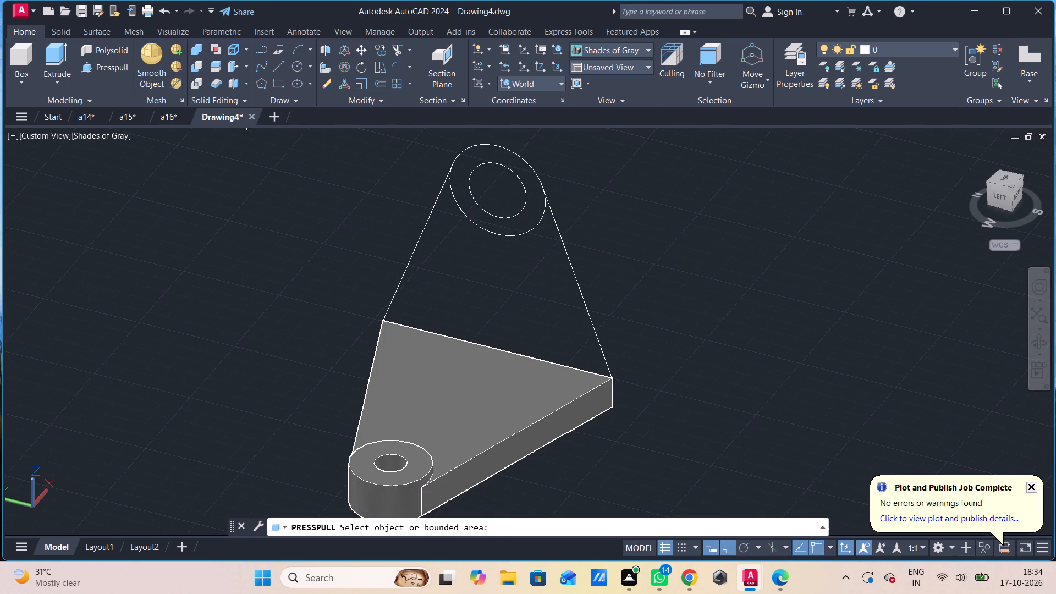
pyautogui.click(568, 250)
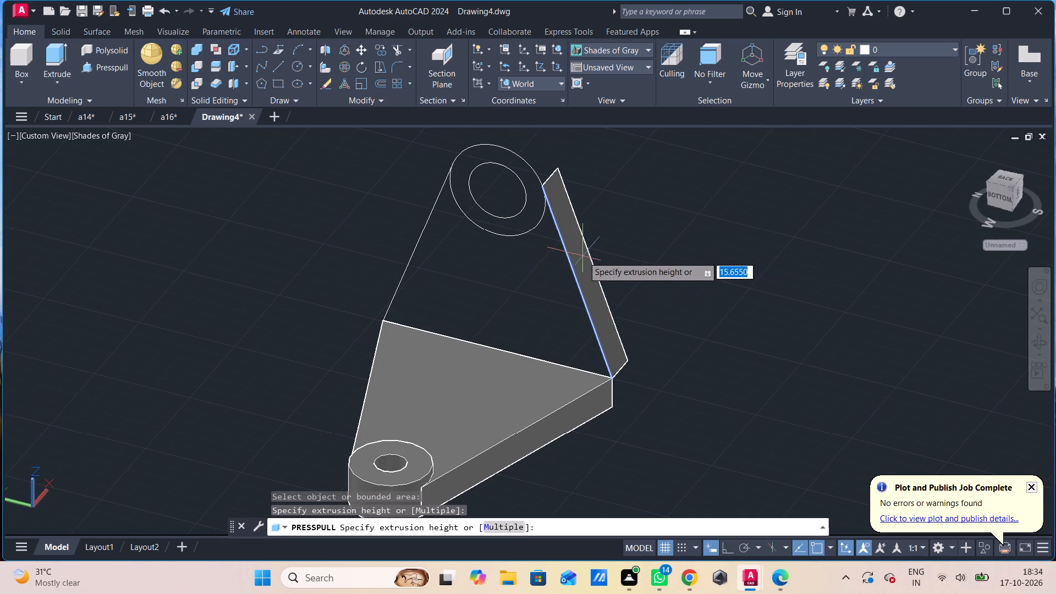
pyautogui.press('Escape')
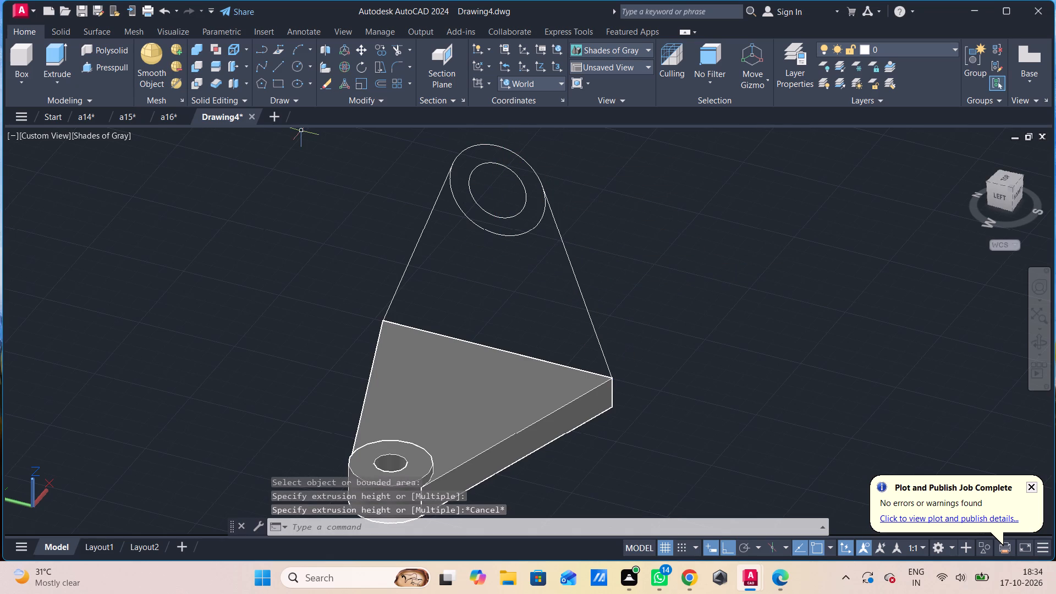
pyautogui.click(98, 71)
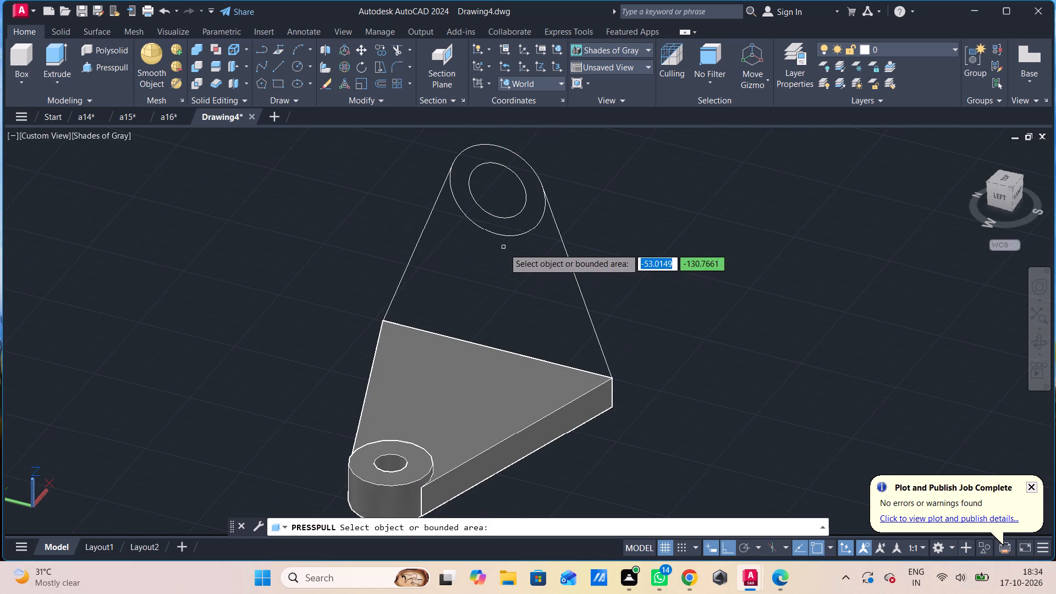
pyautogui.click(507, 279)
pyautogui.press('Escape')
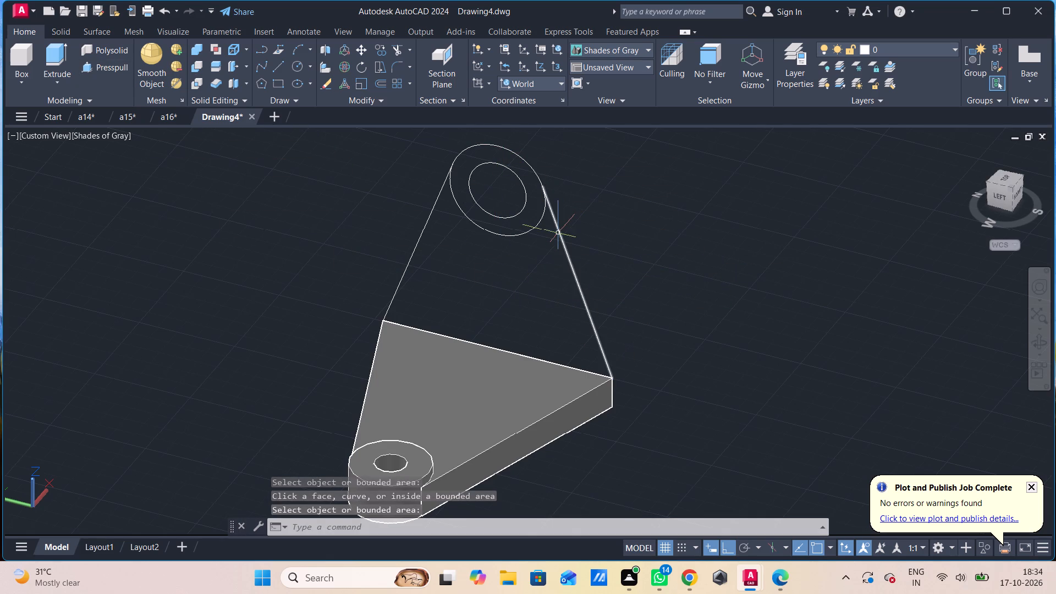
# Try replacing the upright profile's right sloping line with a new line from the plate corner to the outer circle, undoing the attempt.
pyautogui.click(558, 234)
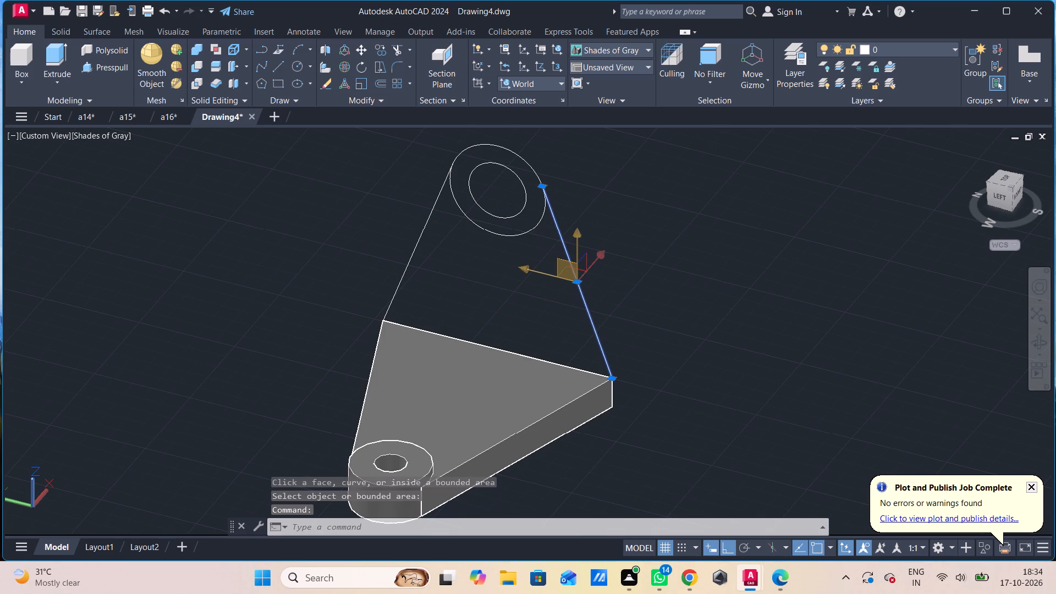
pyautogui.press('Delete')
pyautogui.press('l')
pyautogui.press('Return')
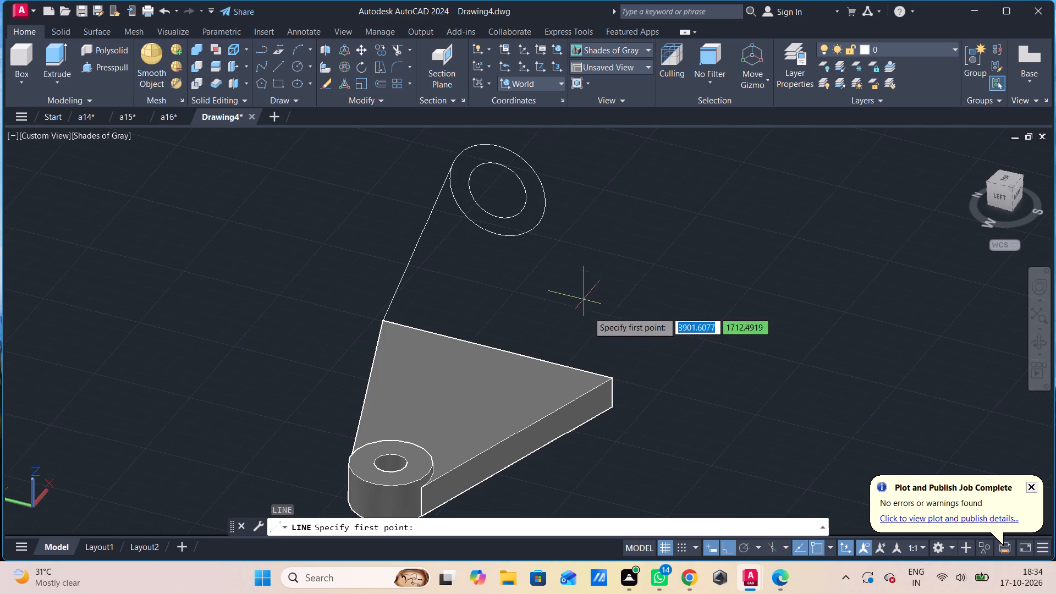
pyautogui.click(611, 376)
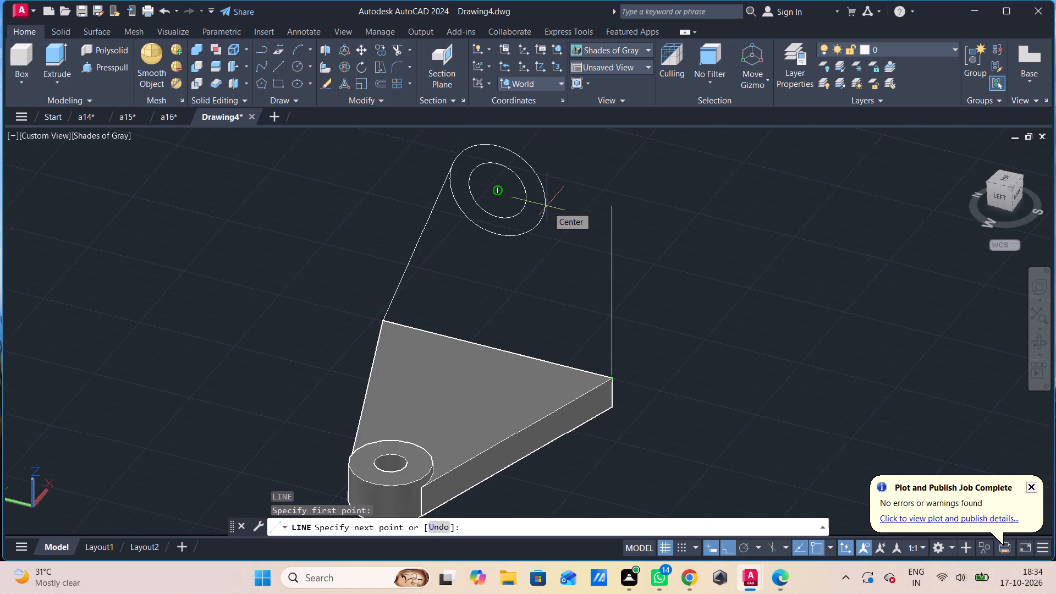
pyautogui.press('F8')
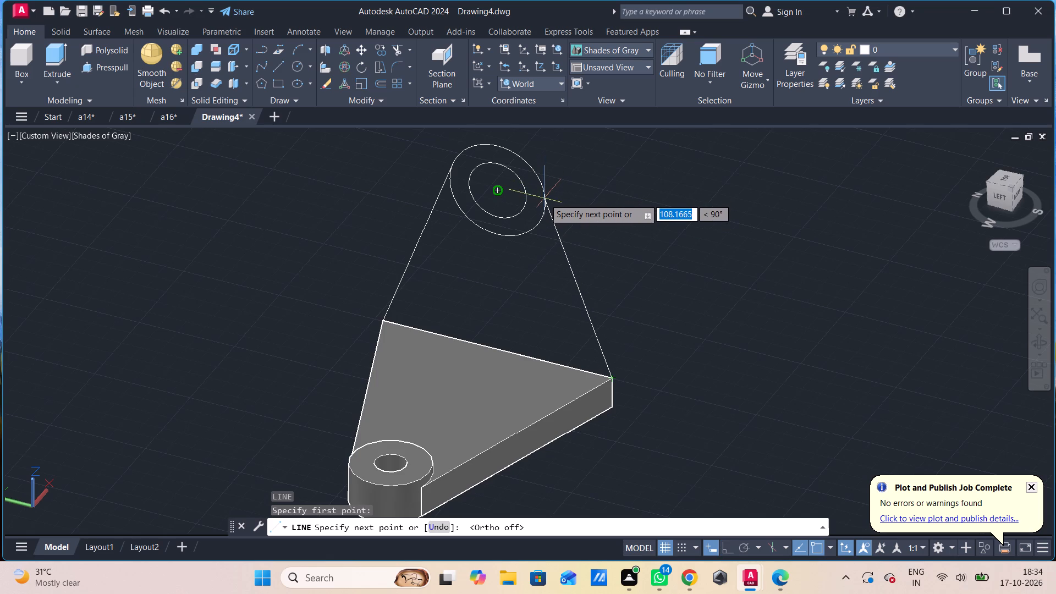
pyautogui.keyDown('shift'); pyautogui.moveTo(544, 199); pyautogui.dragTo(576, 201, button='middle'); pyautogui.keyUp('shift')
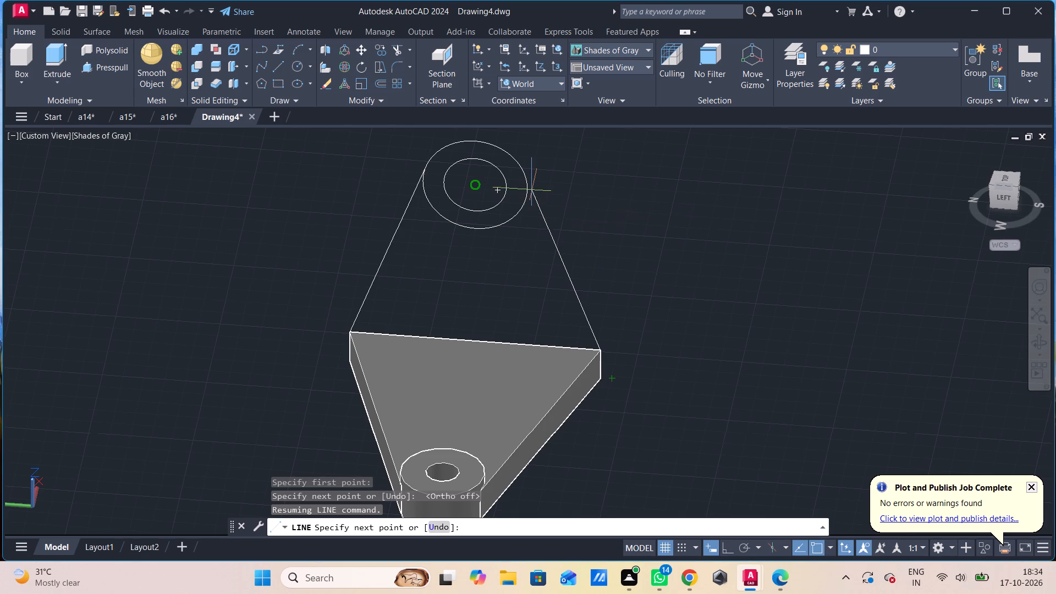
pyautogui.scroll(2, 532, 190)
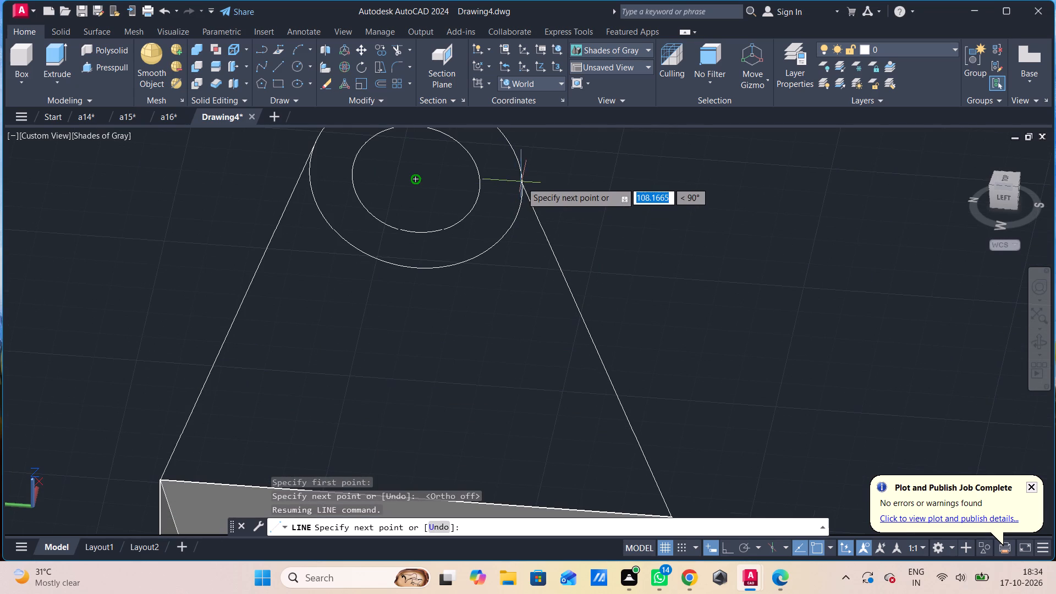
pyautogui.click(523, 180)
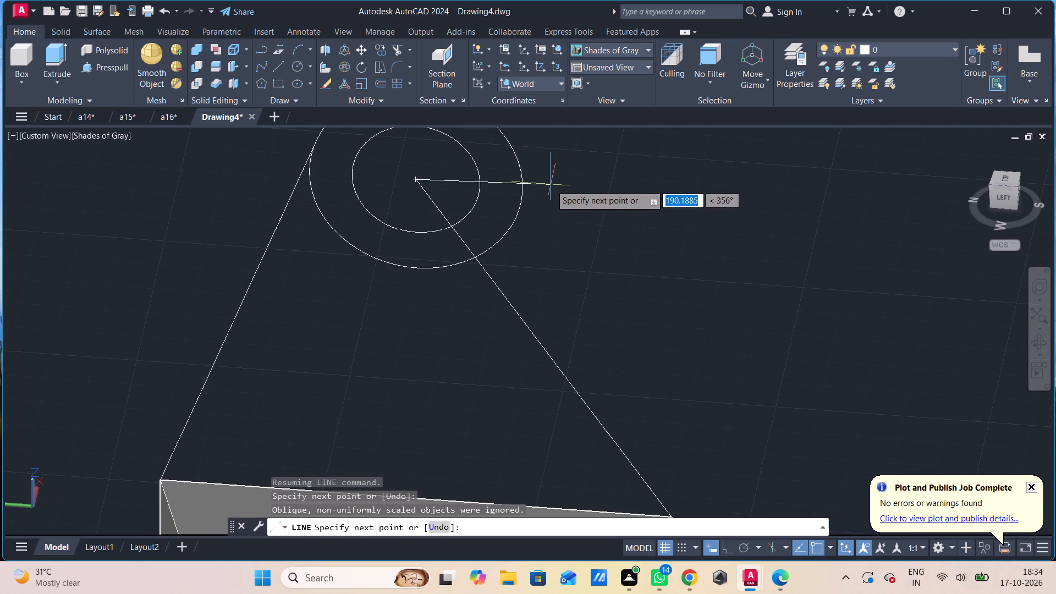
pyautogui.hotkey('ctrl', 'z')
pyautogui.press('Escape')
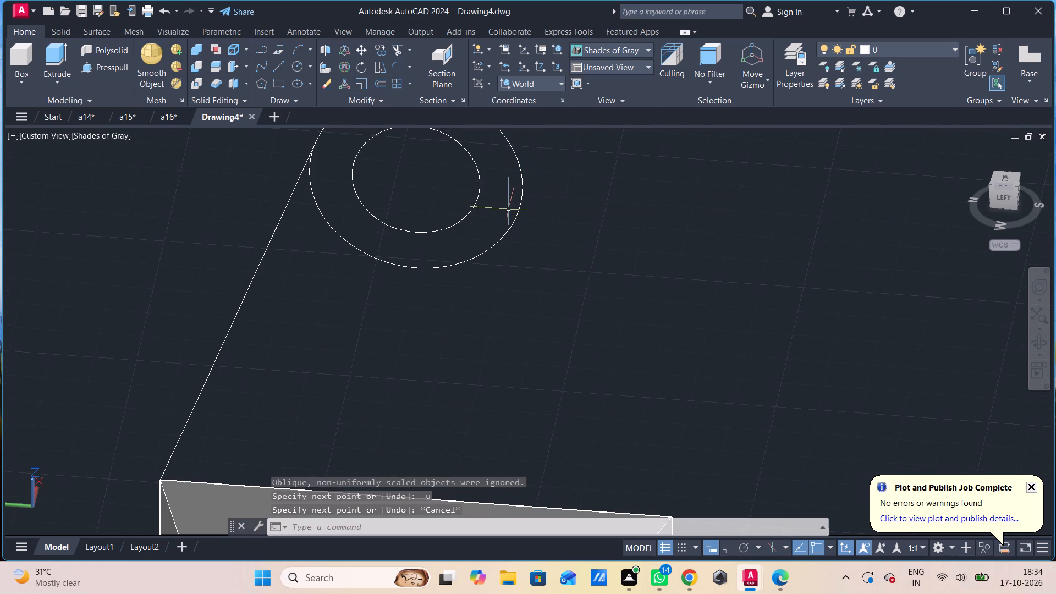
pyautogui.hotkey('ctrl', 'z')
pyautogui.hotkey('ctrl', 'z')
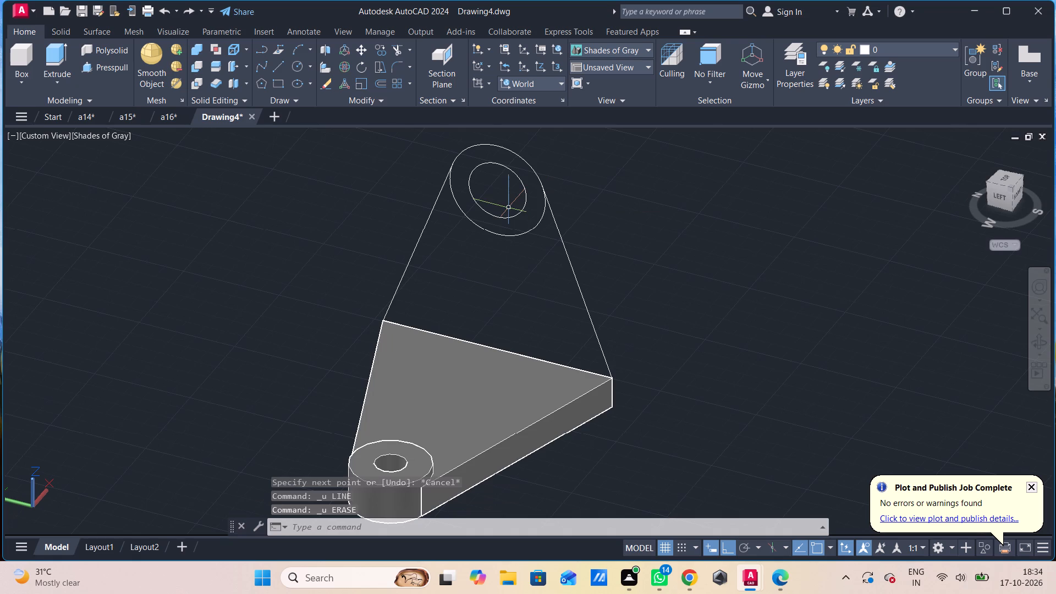
# In the Left view, stretch the left sloping line's upper end to the outer circle's left quadrant.
pyautogui.click(45, 135)
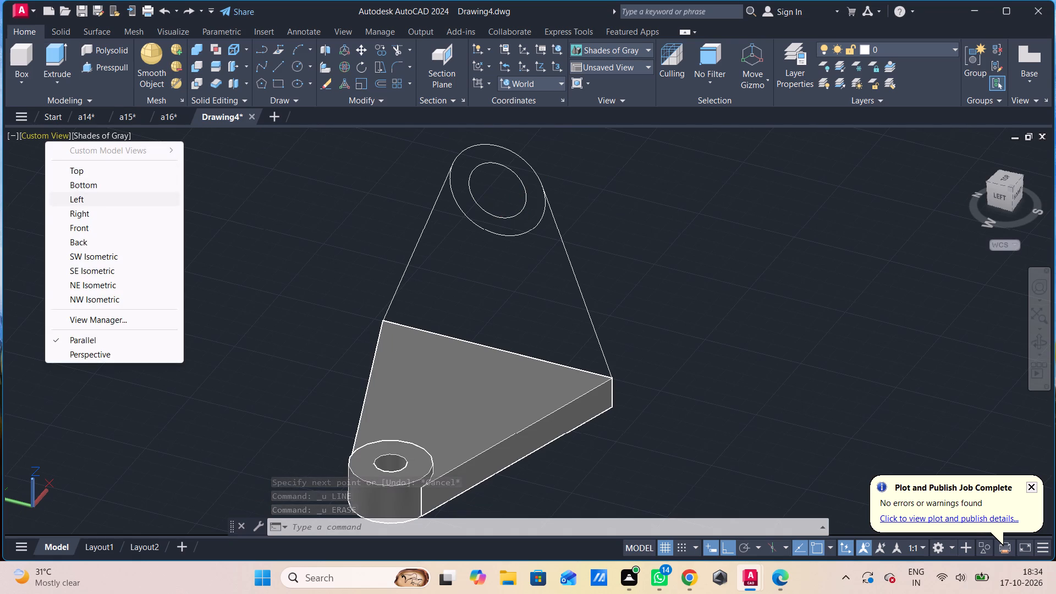
pyautogui.click(80, 199)
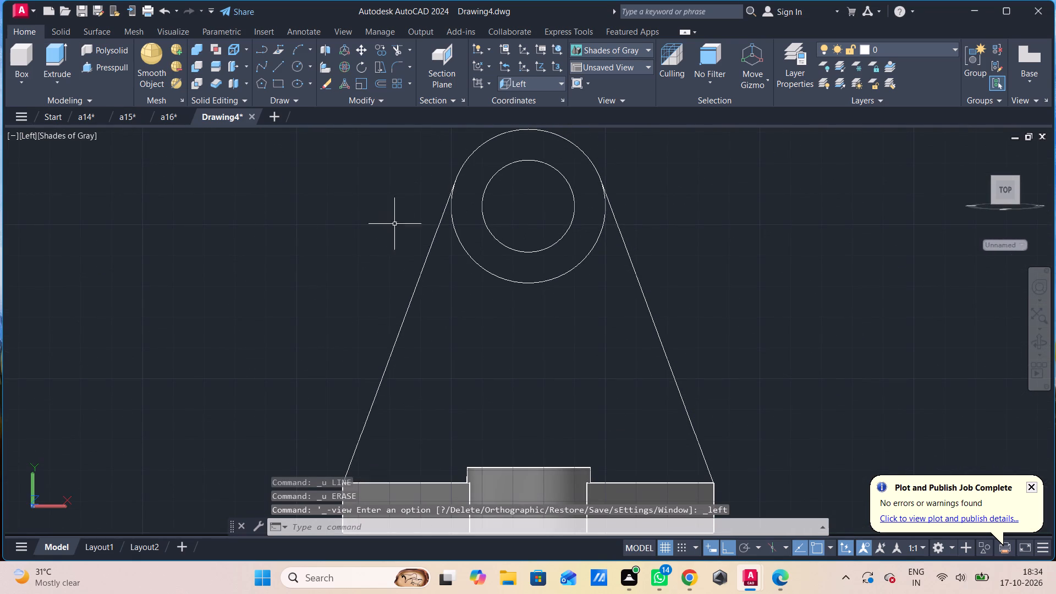
pyautogui.scroll(5, 442, 211)
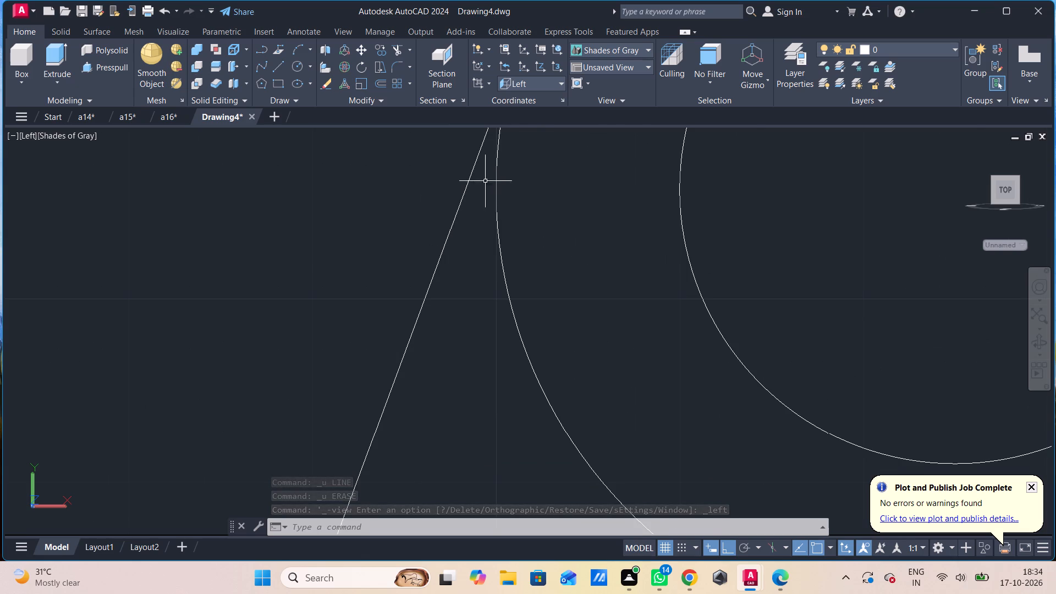
pyautogui.scroll(-1, 479, 178)
pyautogui.click(466, 182)
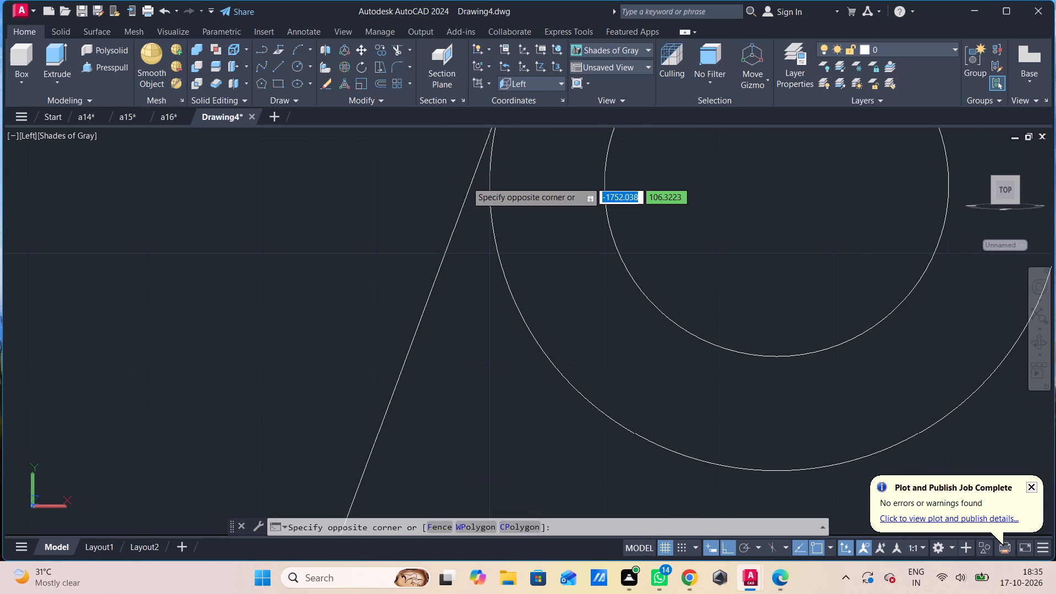
pyautogui.click(472, 210)
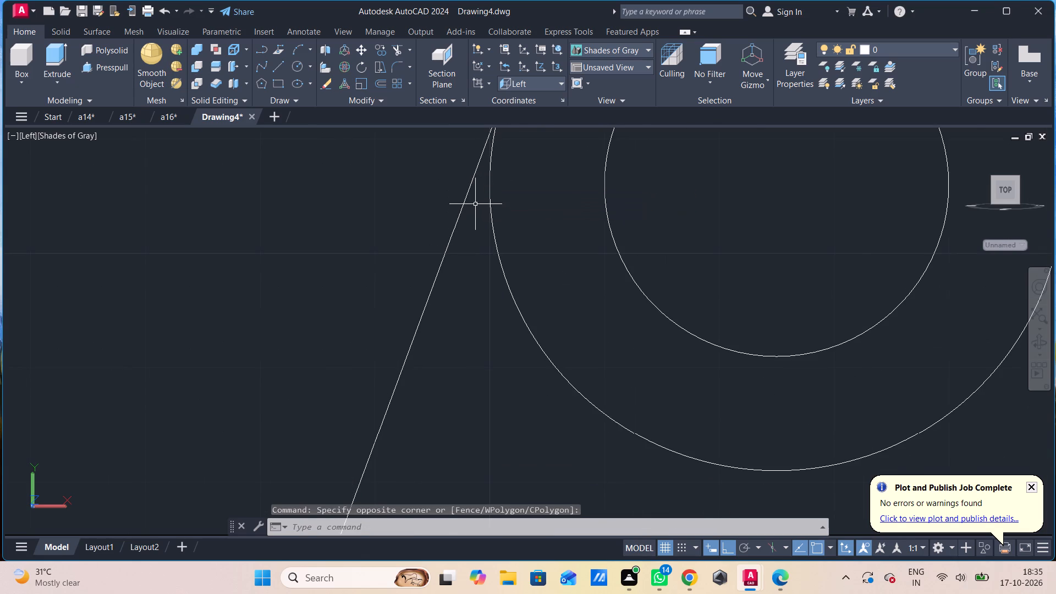
pyautogui.click(476, 202)
pyautogui.click(450, 212)
pyautogui.scroll(-2, 450, 210)
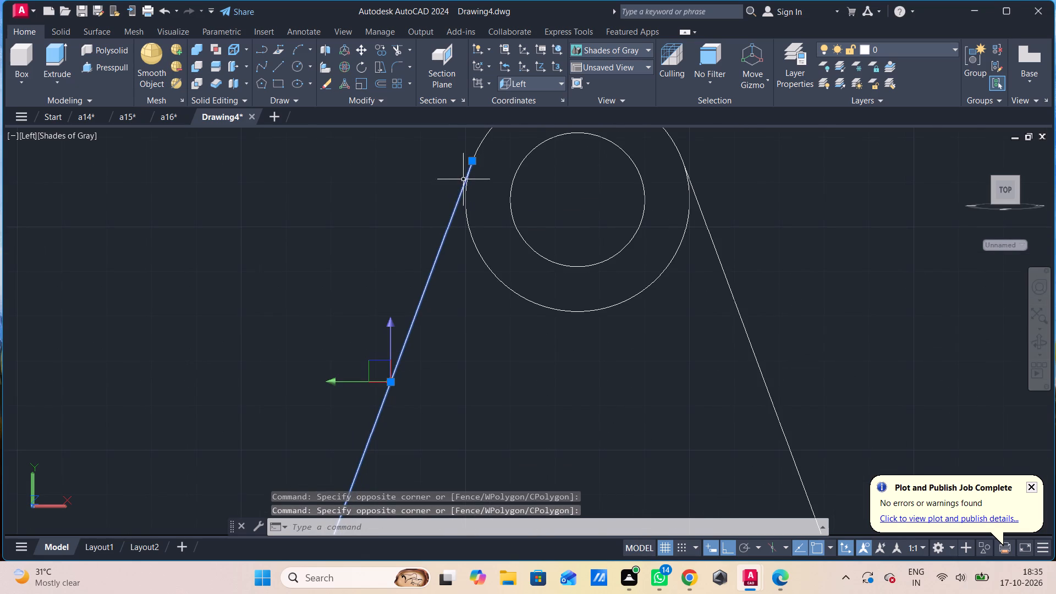
pyautogui.click(472, 161)
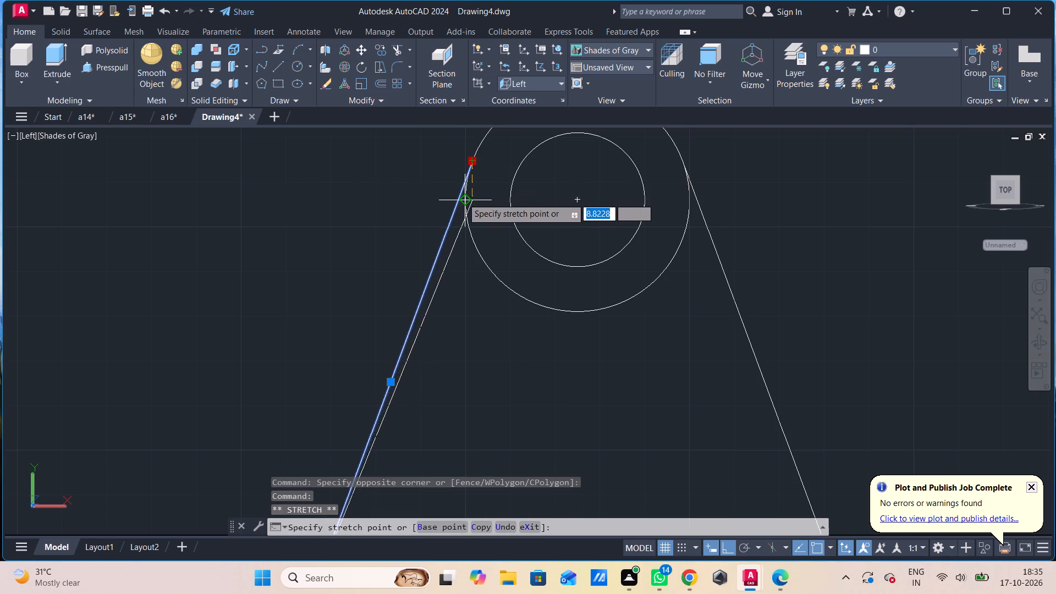
pyautogui.click(463, 198)
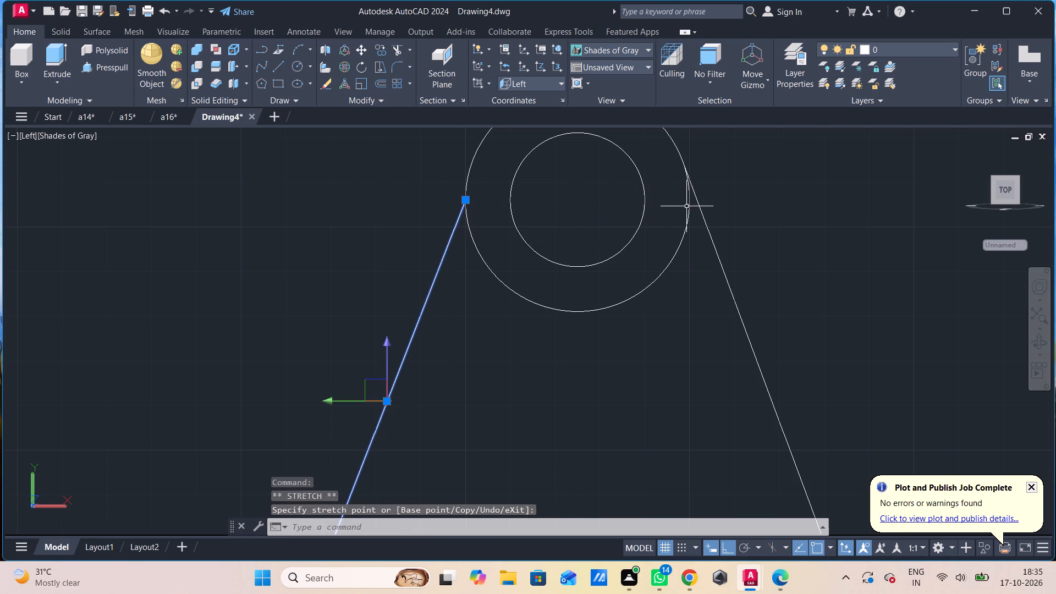
# Stretch the right sloping line's upper end to the outer circle's right quadrant.
pyautogui.click(696, 201)
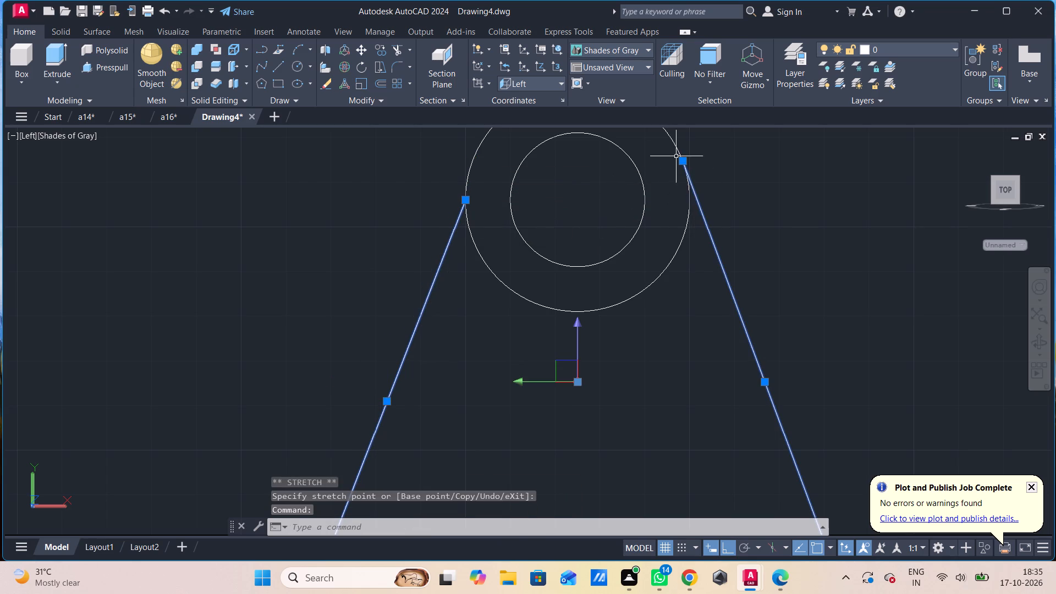
pyautogui.click(681, 161)
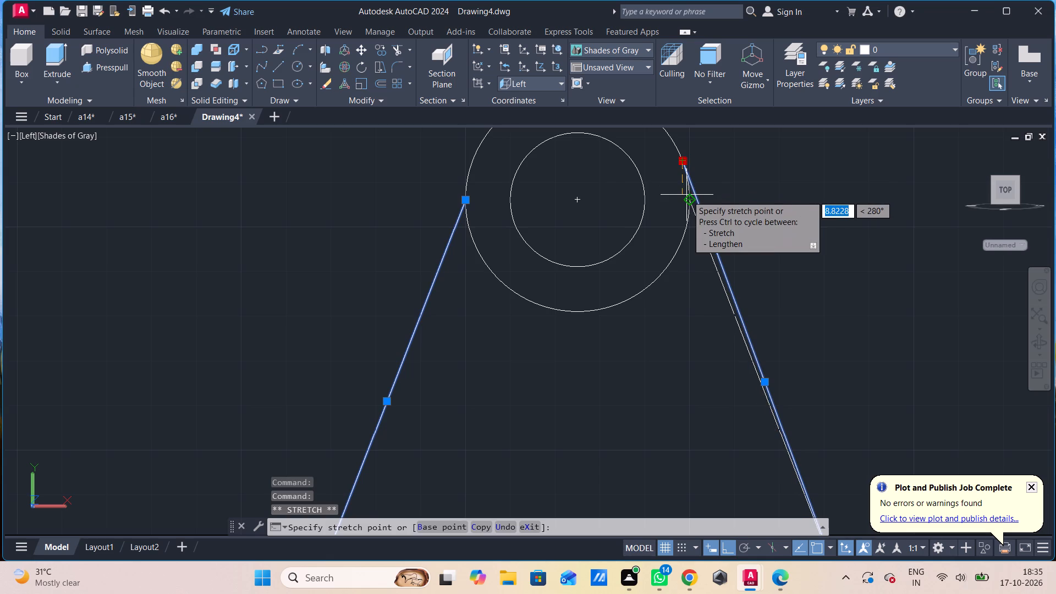
pyautogui.click(687, 197)
pyautogui.scroll(-1, 690, 238)
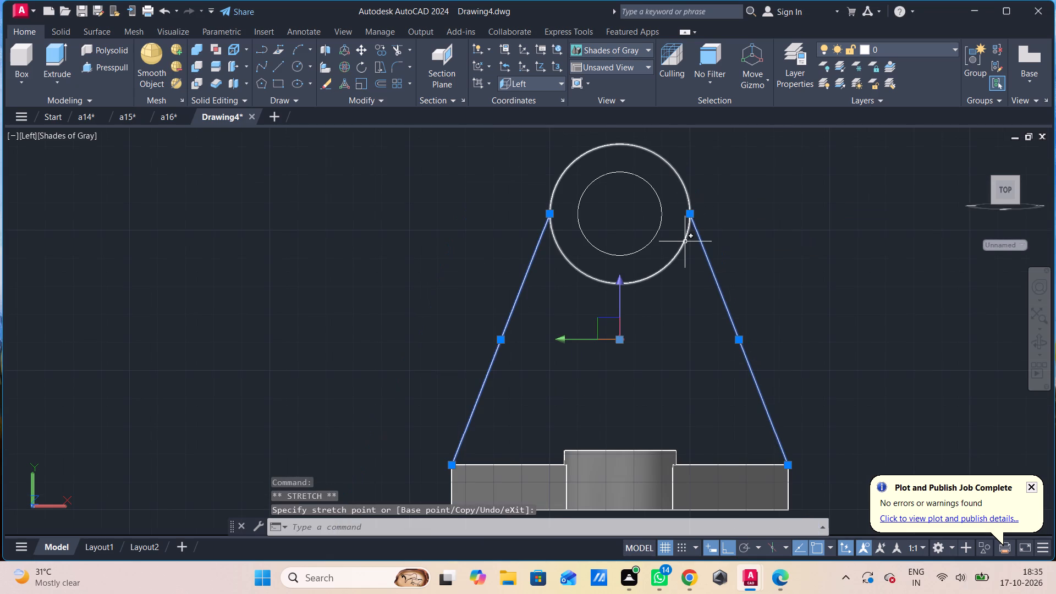
pyautogui.click(707, 190)
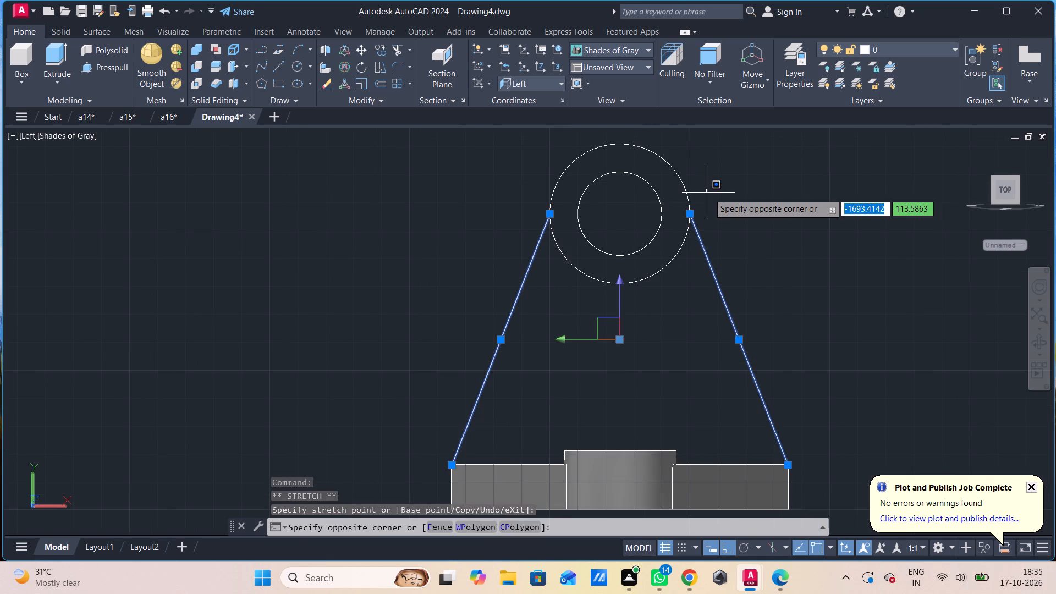
pyautogui.press('Escape')
# Orbit to view the bracket from above and set the visual style to 2D Wireframe.
pyautogui.keyDown('shift'); pyautogui.moveTo(697, 223); pyautogui.dragTo(700, 234, button='middle'); pyautogui.keyUp('shift')
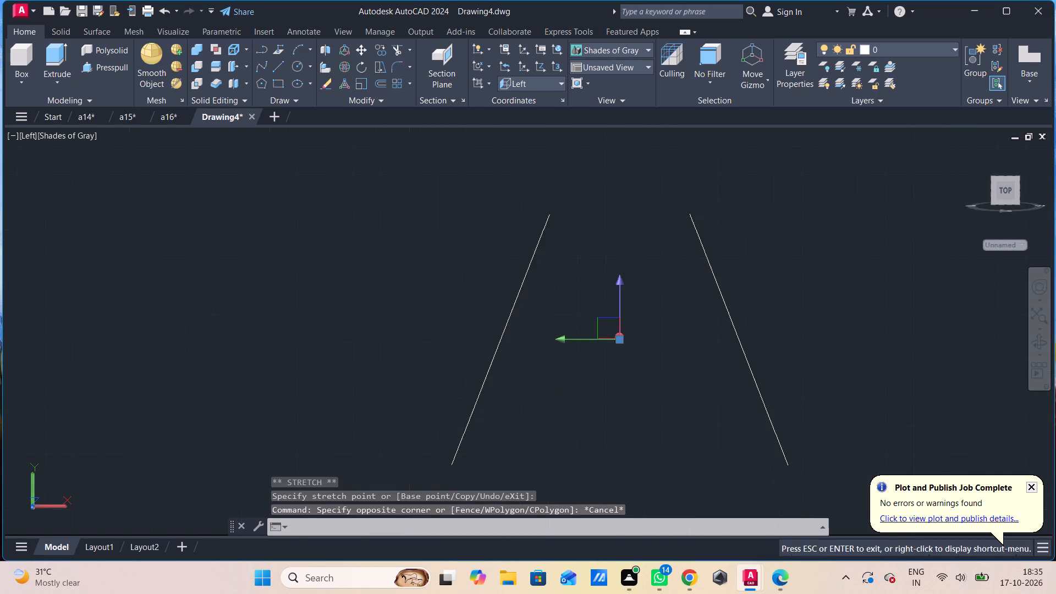
pyautogui.keyDown('shift'); pyautogui.moveTo(700, 234); pyautogui.dragTo(700, 270, button='middle'); pyautogui.keyUp('shift')
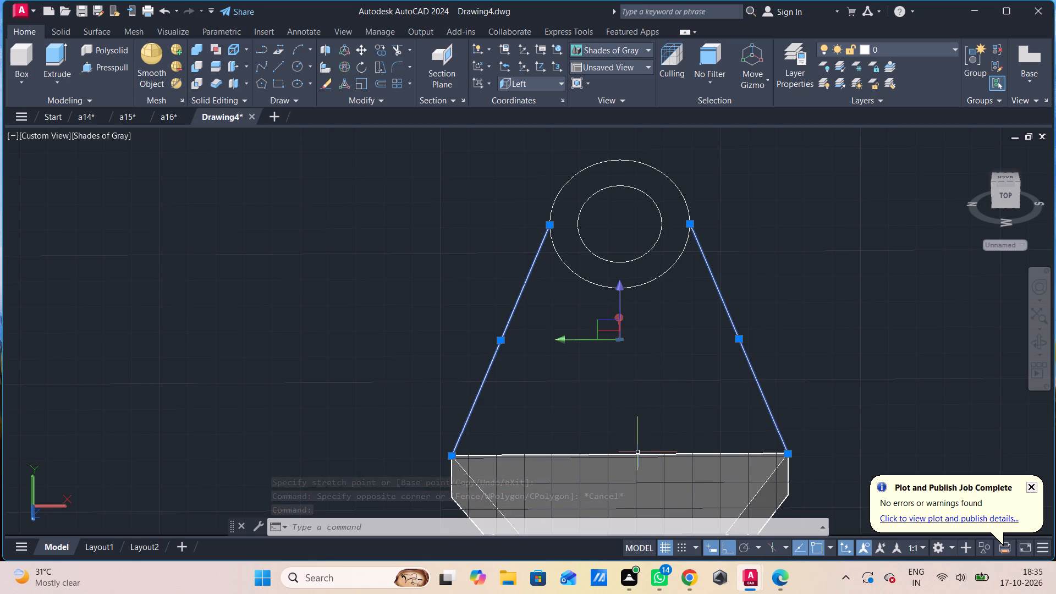
pyautogui.scroll(2, 638, 452)
pyautogui.scroll(-1, 635, 445)
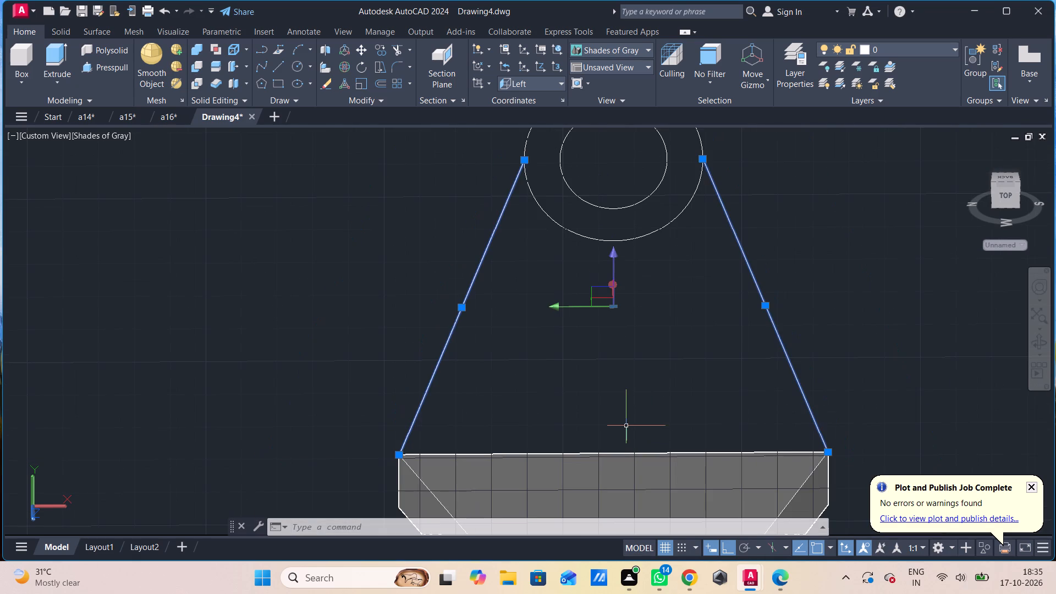
pyautogui.press('Escape')
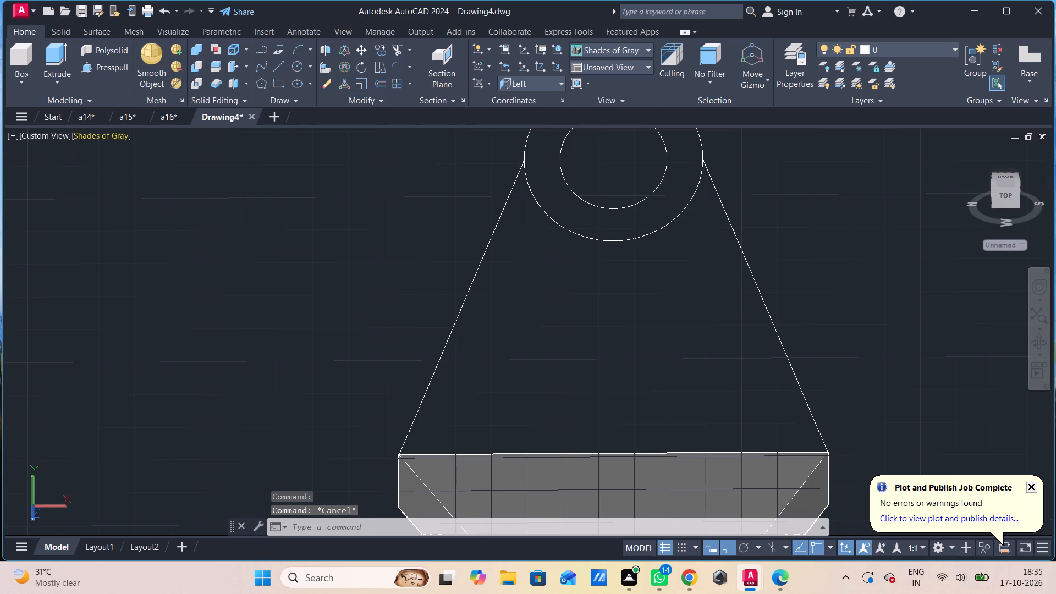
pyautogui.click(81, 135)
pyautogui.click(105, 169)
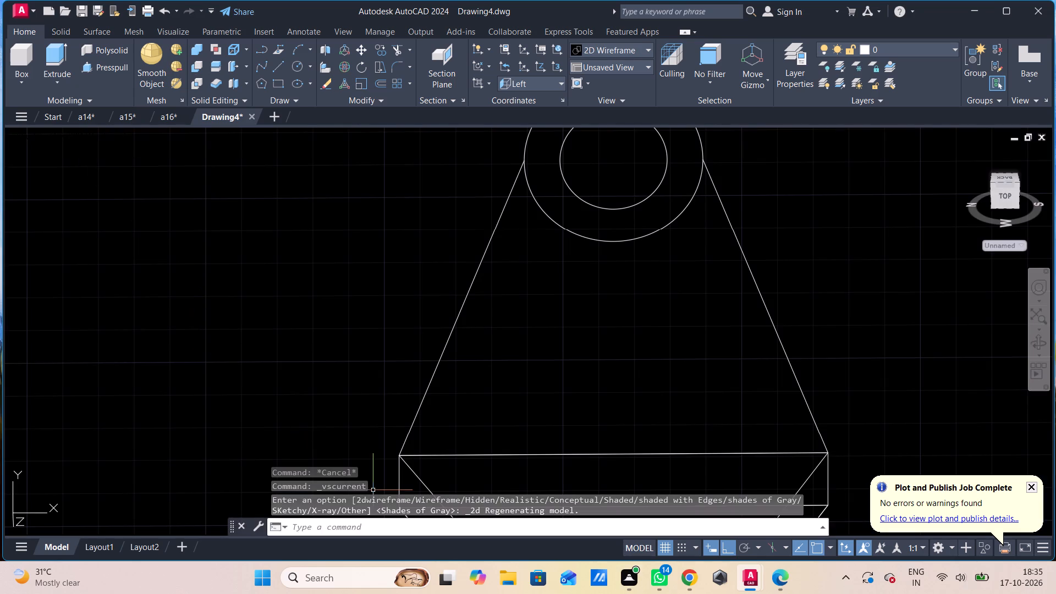
# Join the upright profile's base line and two sloping lines, including both circles in the selection.
pyautogui.click(654, 454)
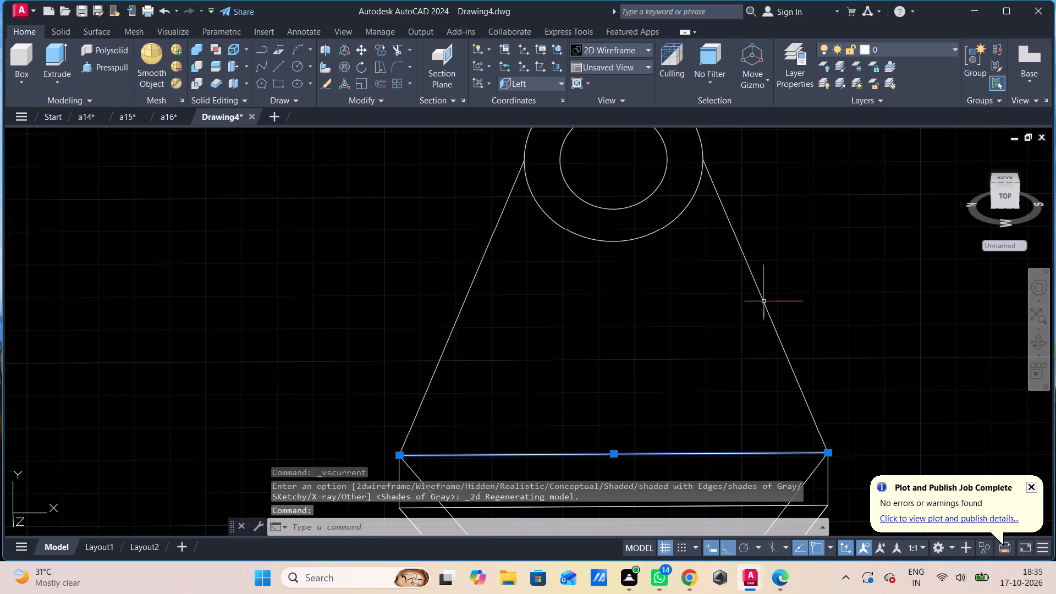
pyautogui.click(780, 232)
pyautogui.click(426, 261)
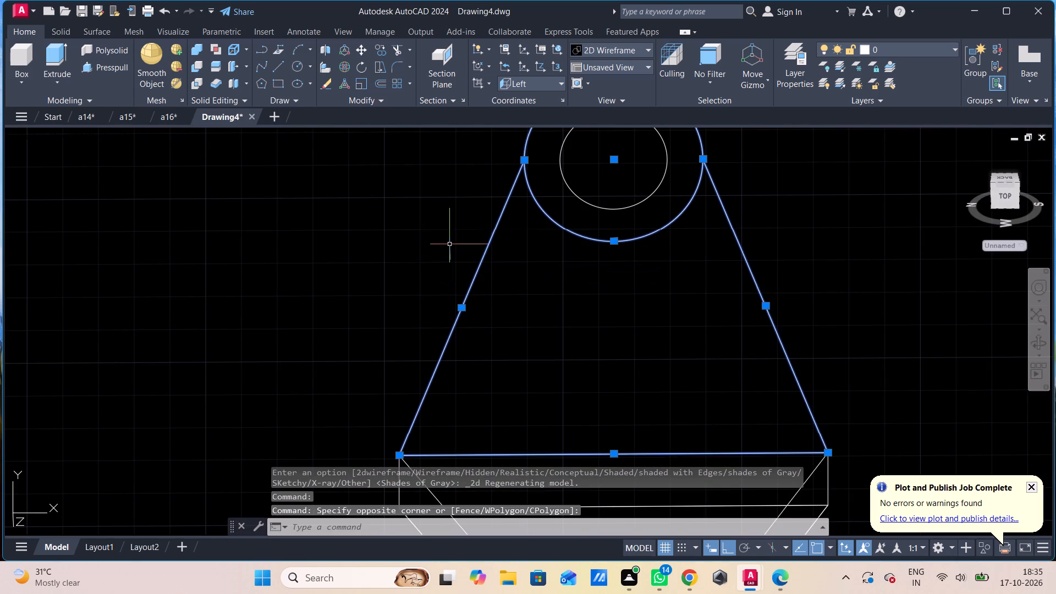
pyautogui.scroll(-1, 450, 244)
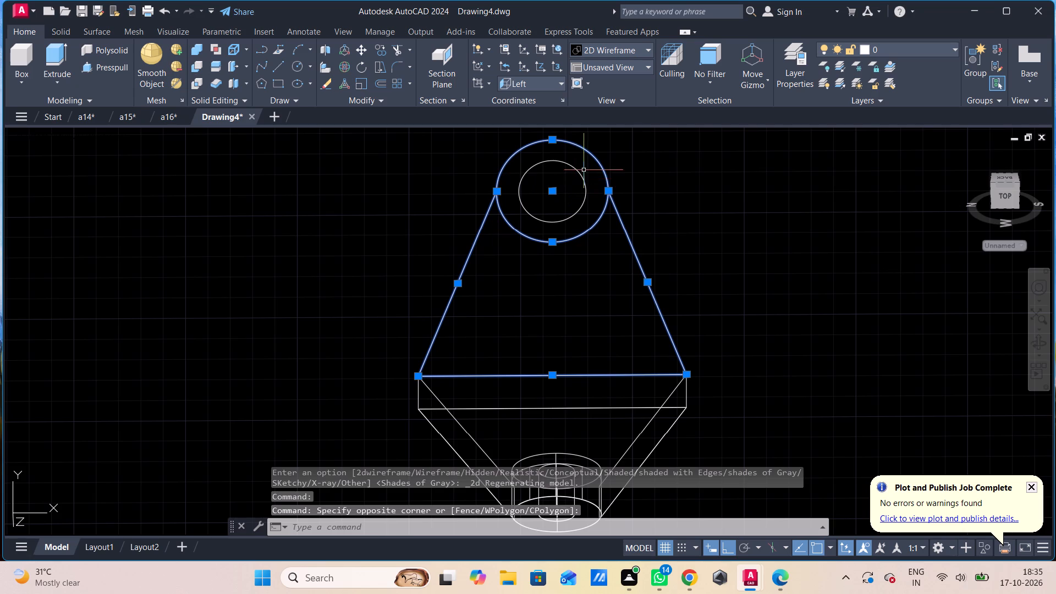
pyautogui.click(584, 170)
pyautogui.click(572, 188)
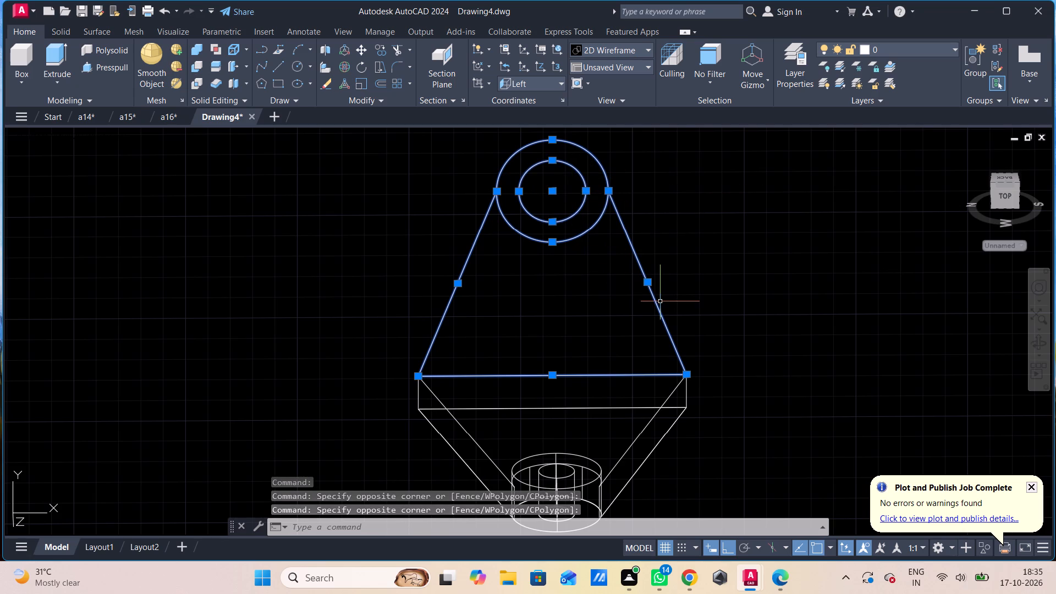
pyautogui.press('j')
pyautogui.press('Return')
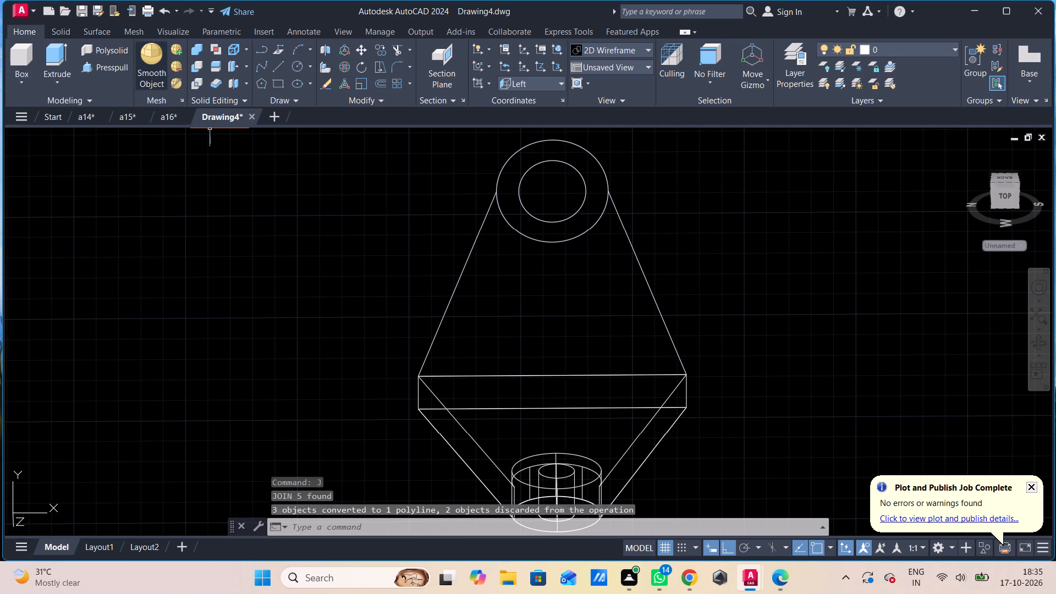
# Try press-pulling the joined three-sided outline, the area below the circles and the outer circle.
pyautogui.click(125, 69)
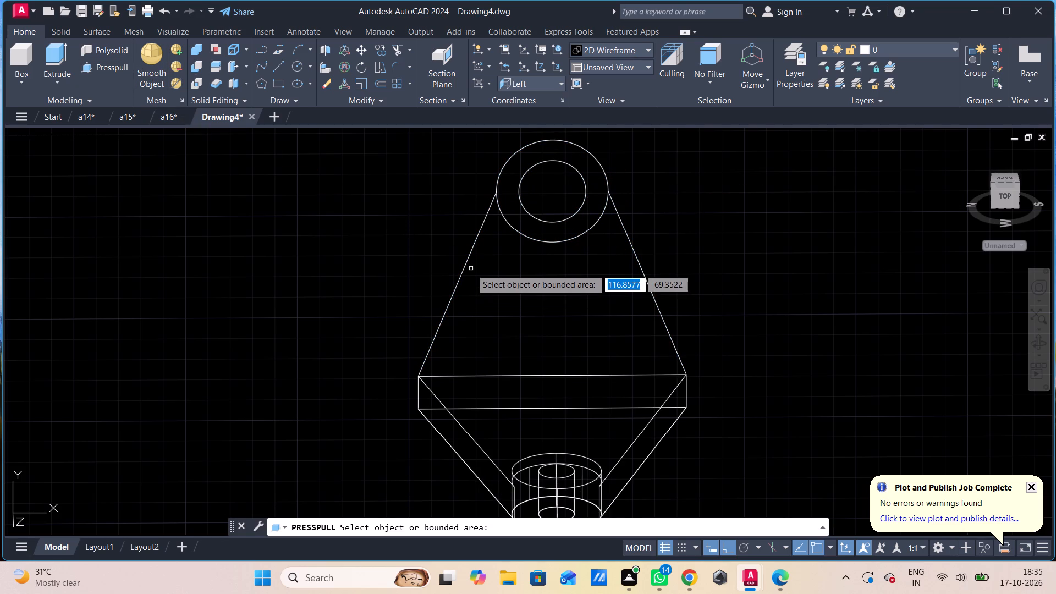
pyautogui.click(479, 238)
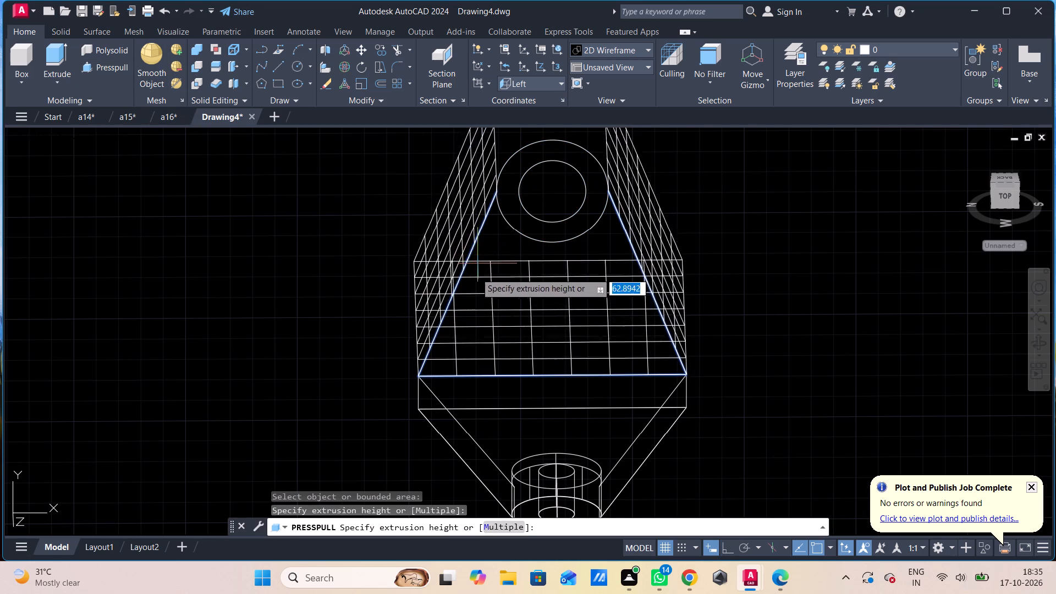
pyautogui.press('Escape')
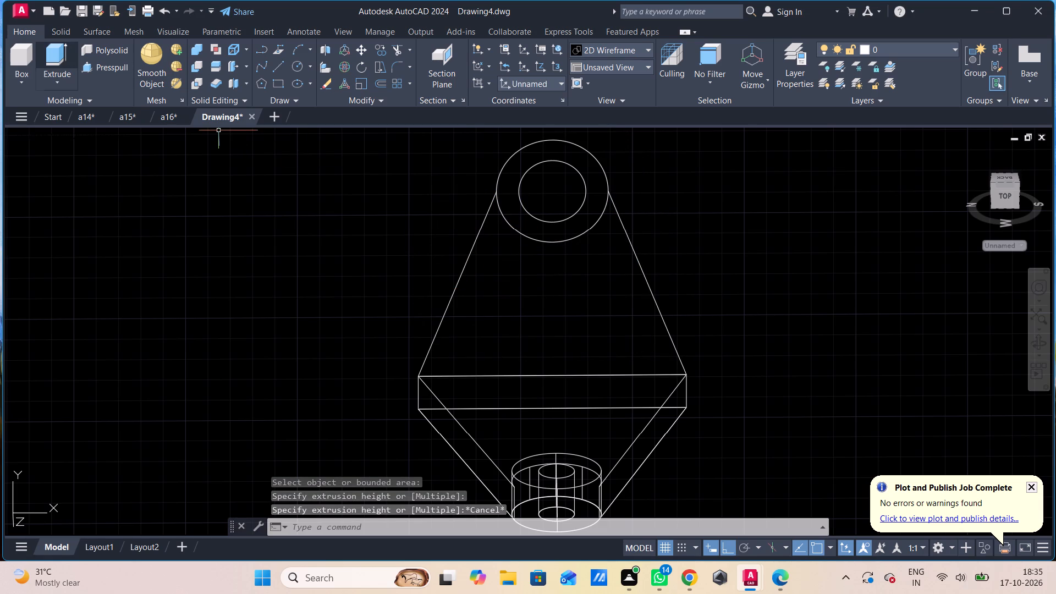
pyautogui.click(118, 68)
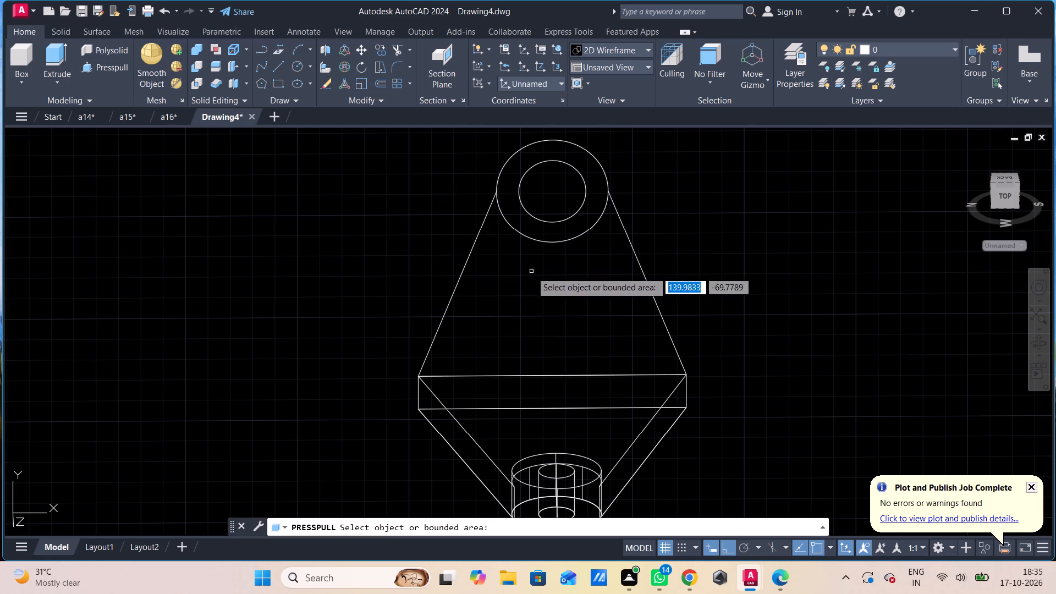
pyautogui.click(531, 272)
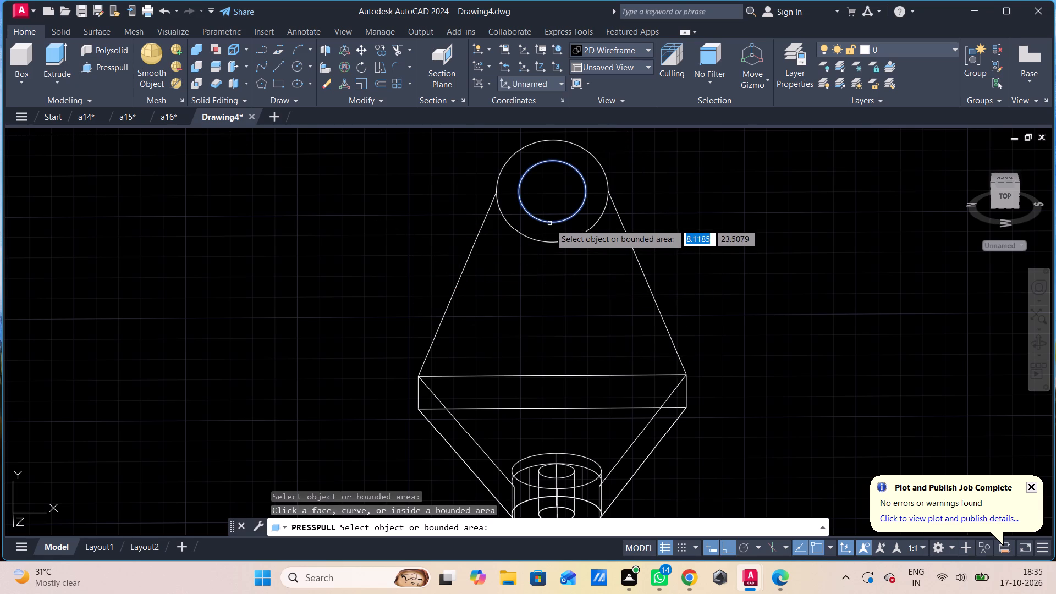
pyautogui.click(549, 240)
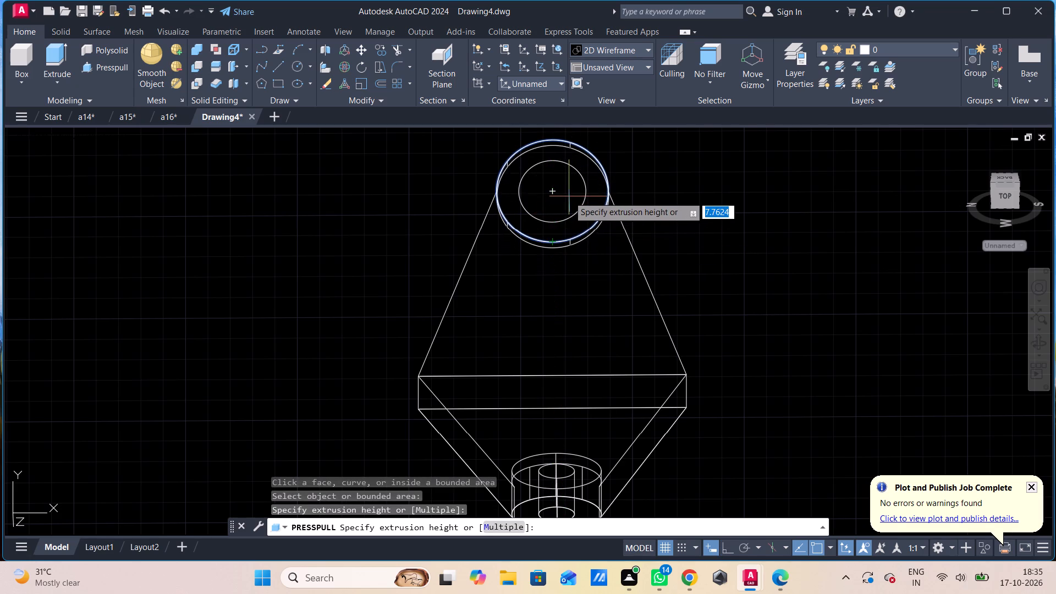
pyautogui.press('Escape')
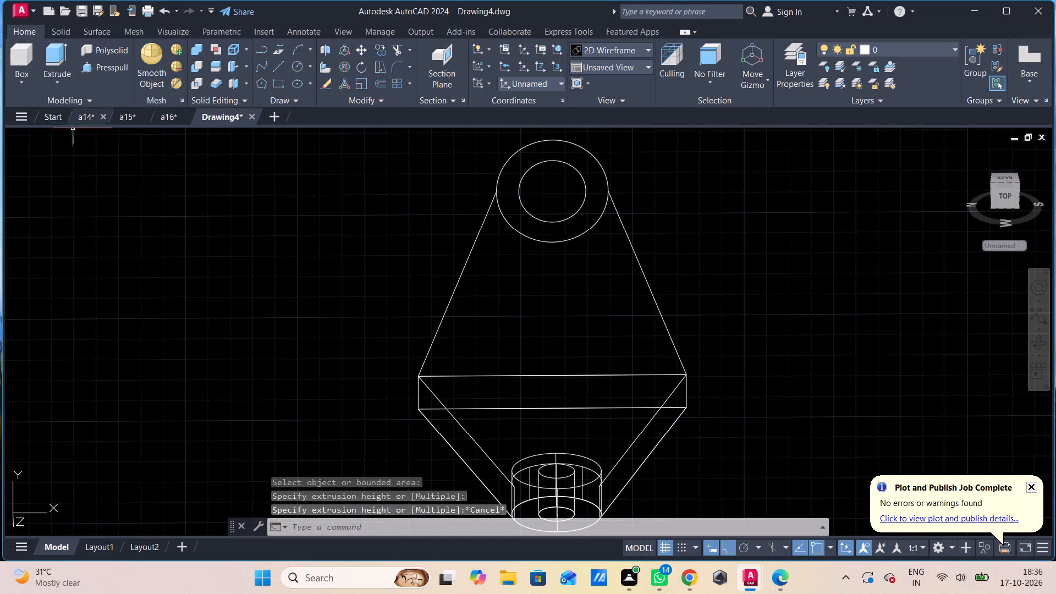
# Set the visual style to Shades of Gray.
pyautogui.click(94, 132)
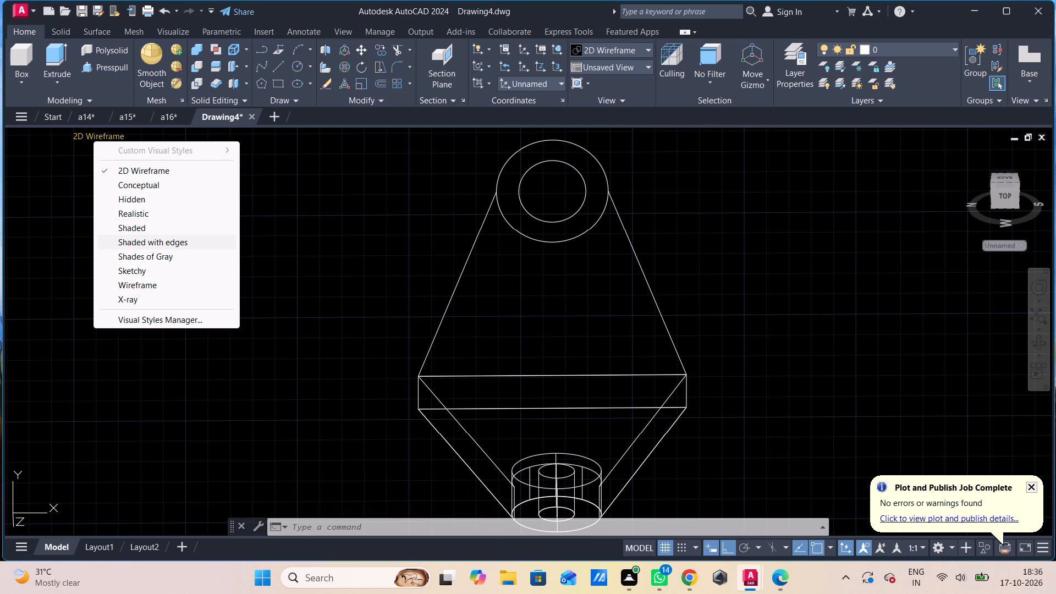
pyautogui.click(157, 254)
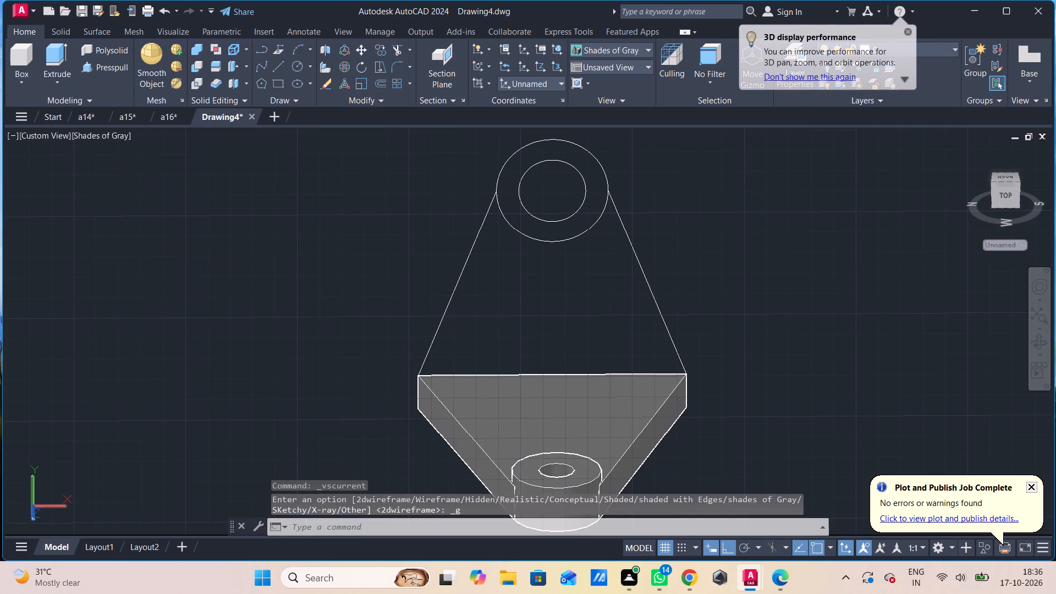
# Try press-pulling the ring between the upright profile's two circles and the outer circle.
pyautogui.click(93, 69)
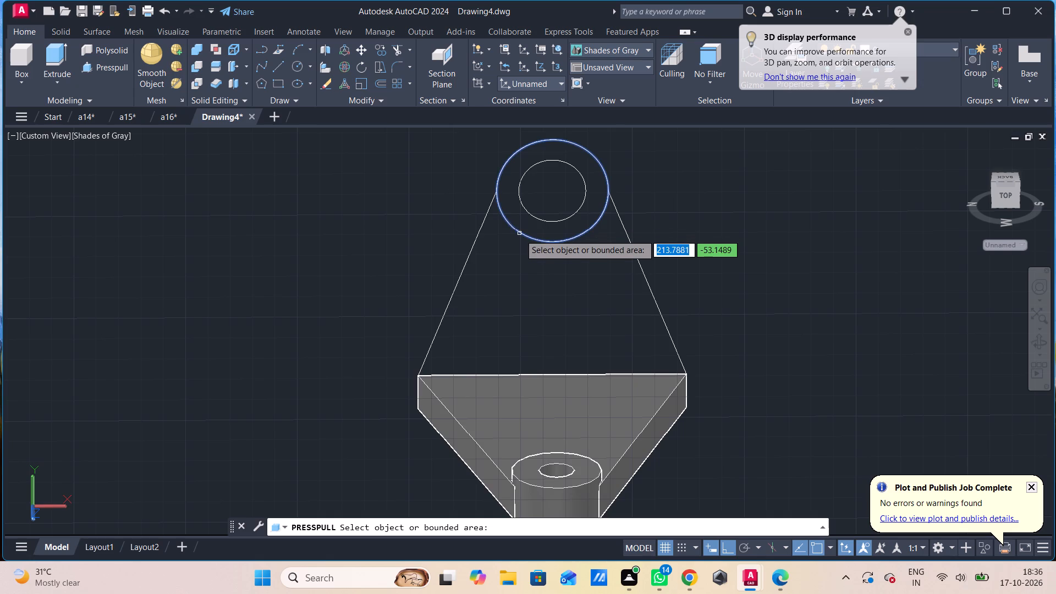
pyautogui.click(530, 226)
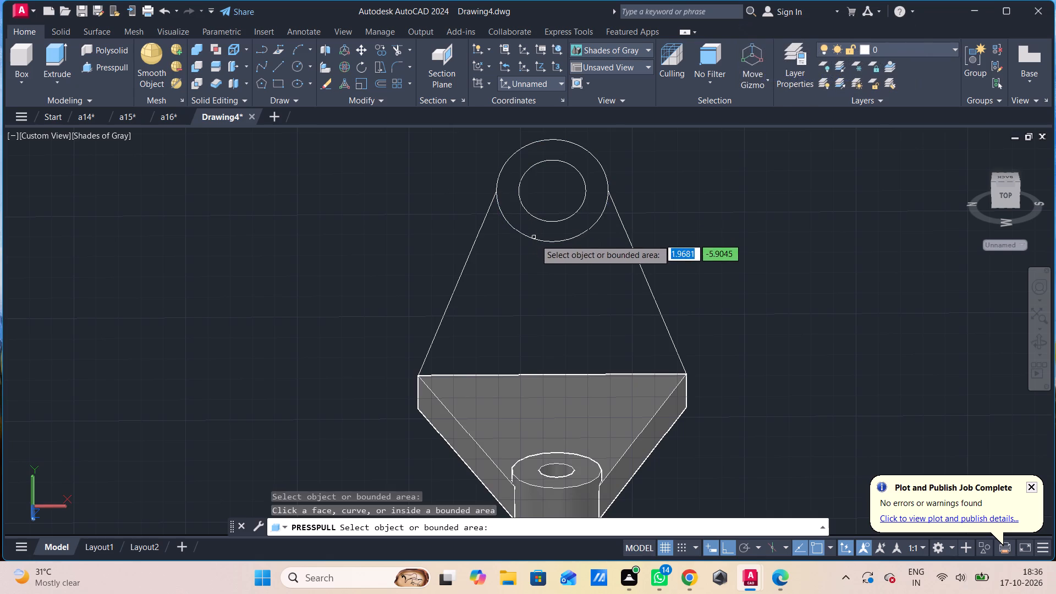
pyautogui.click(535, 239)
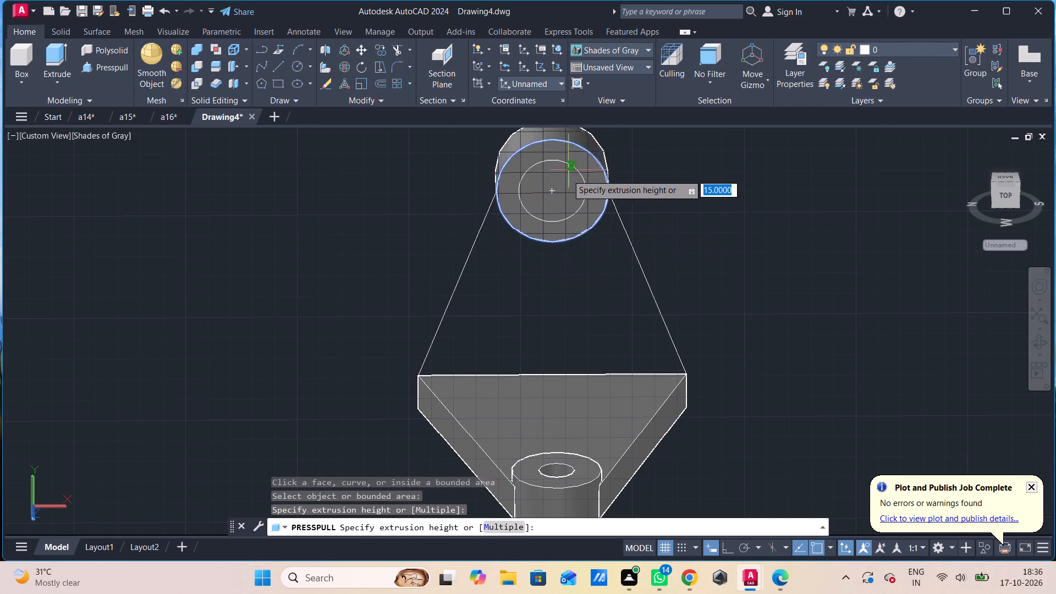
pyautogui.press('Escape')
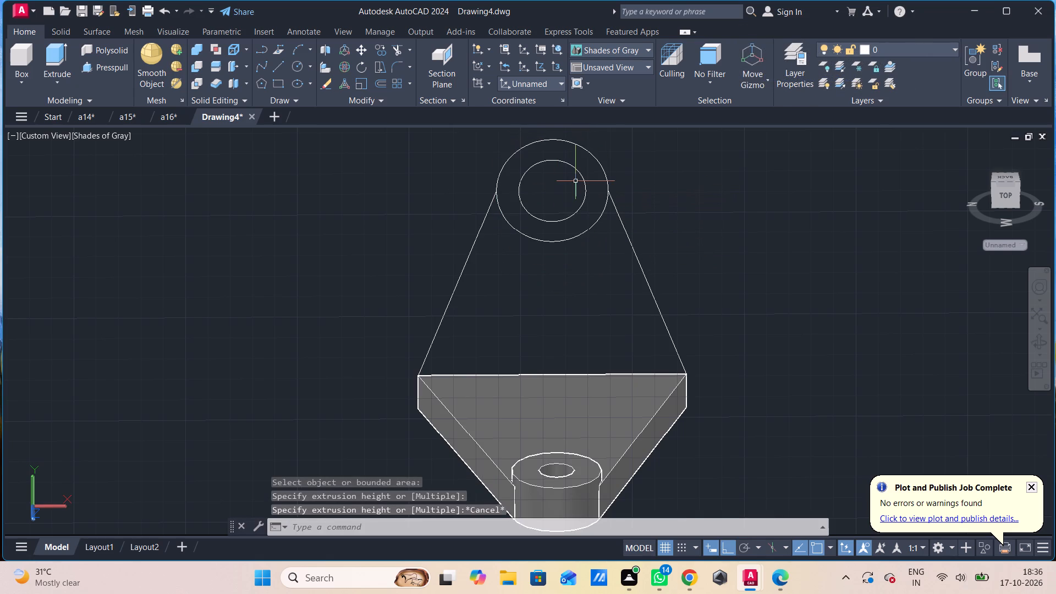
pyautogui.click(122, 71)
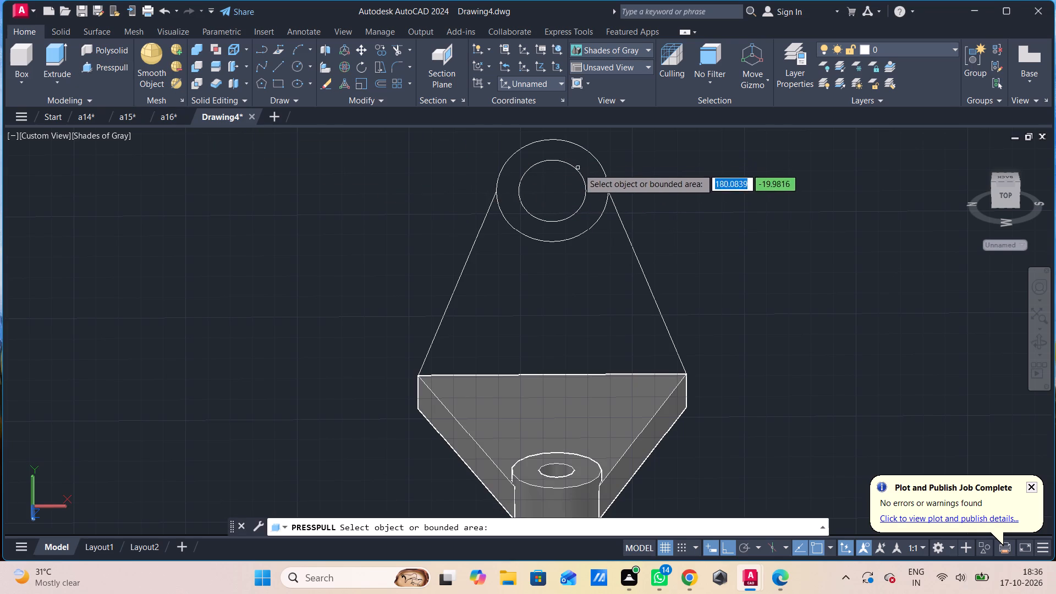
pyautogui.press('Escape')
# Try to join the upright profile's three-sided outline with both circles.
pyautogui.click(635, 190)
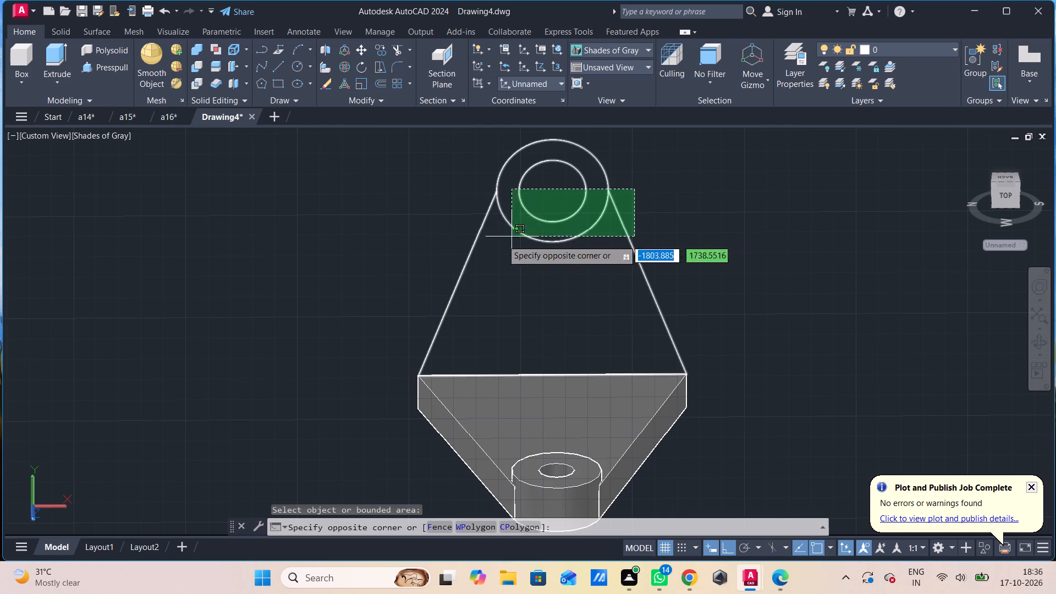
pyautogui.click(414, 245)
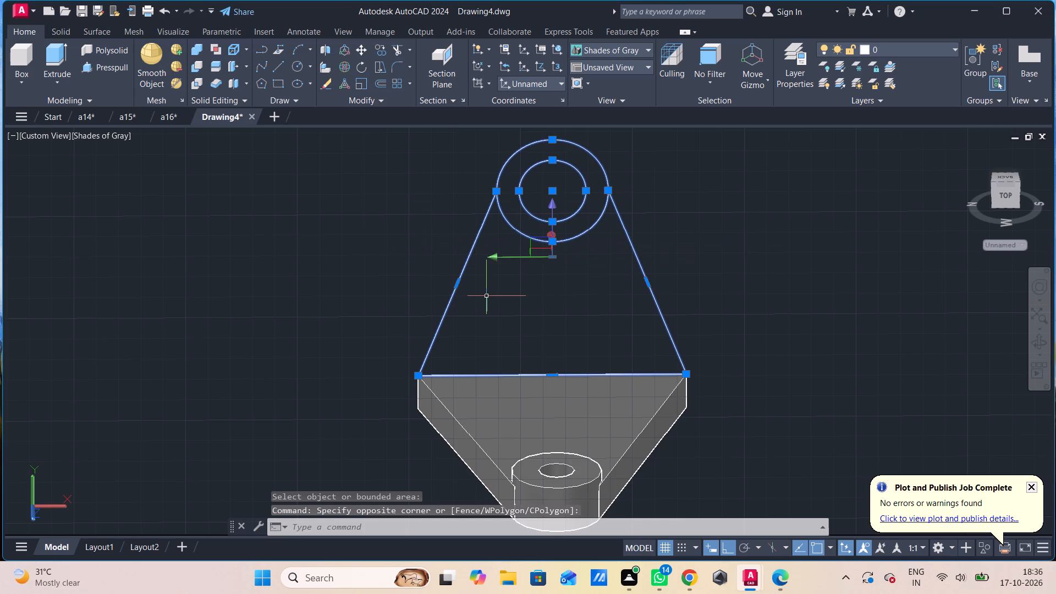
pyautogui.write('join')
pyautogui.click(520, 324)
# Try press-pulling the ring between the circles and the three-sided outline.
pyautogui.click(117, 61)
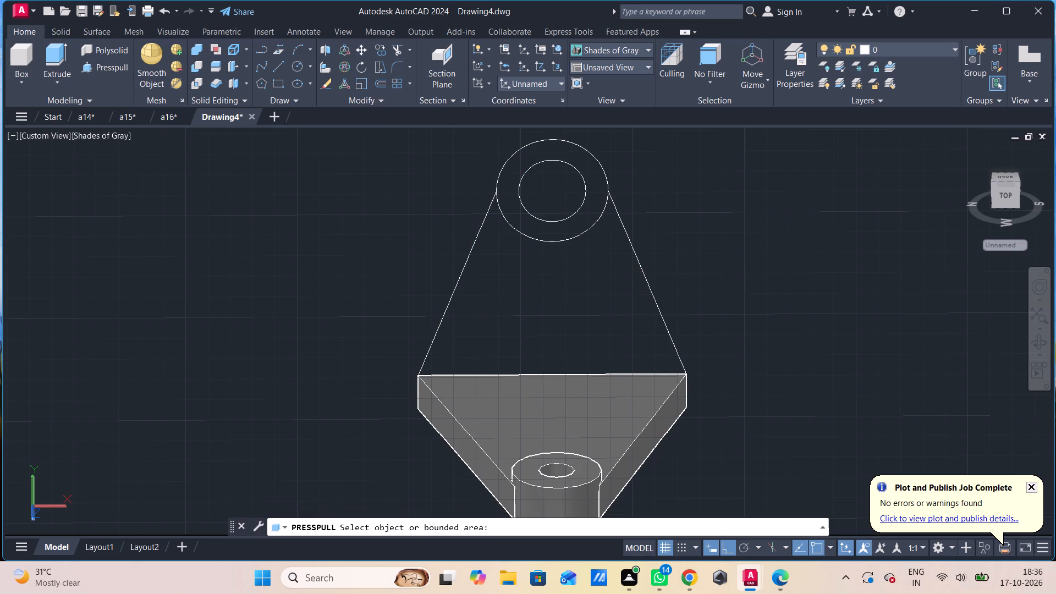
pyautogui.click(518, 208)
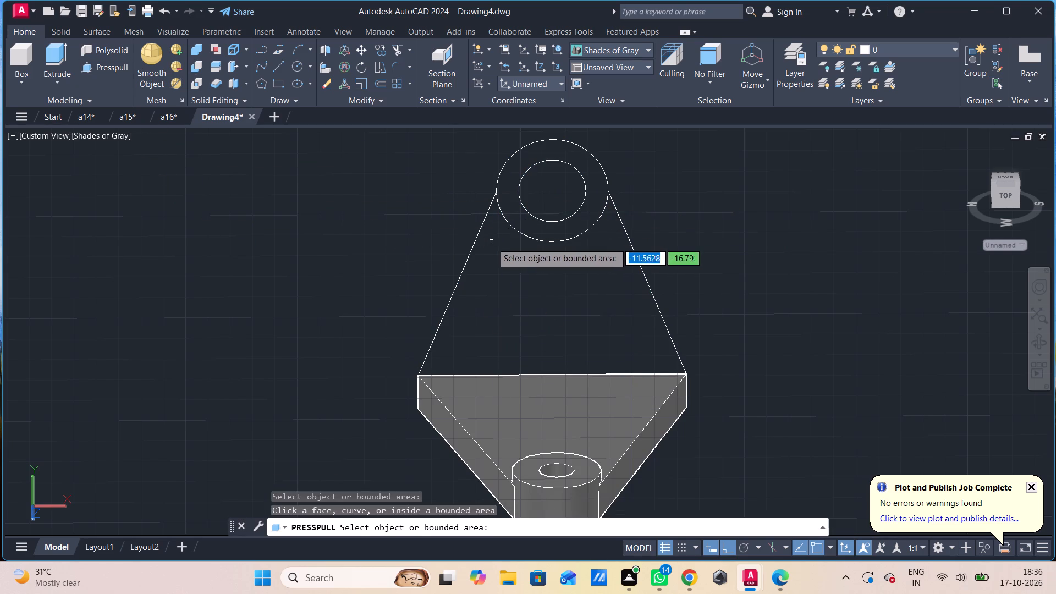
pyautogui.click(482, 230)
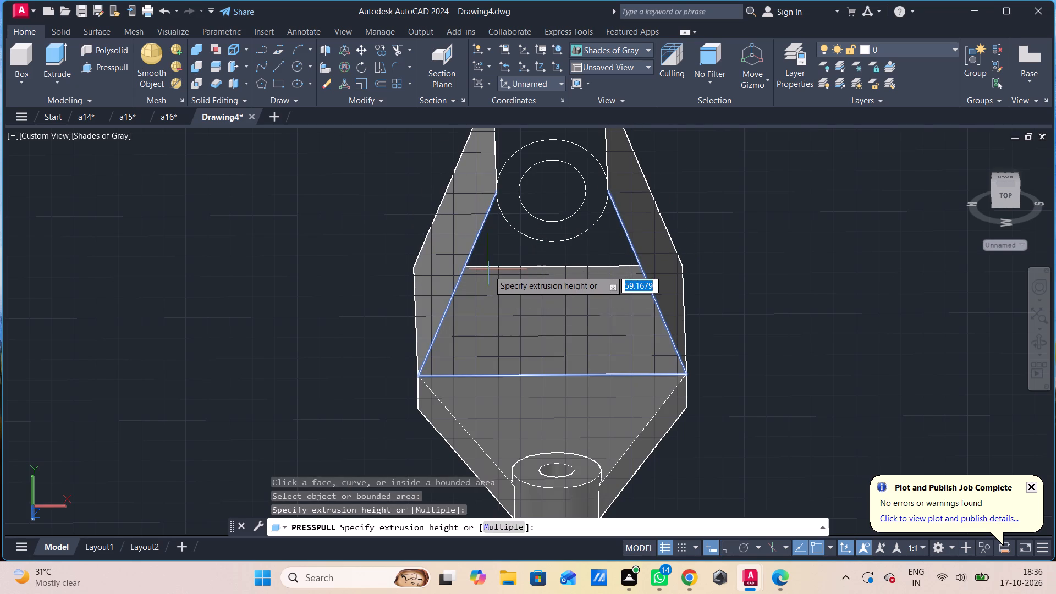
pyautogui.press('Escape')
# Erase the upright profile's two circles and its three-sided outline above the tapered plate.
pyautogui.click(638, 198)
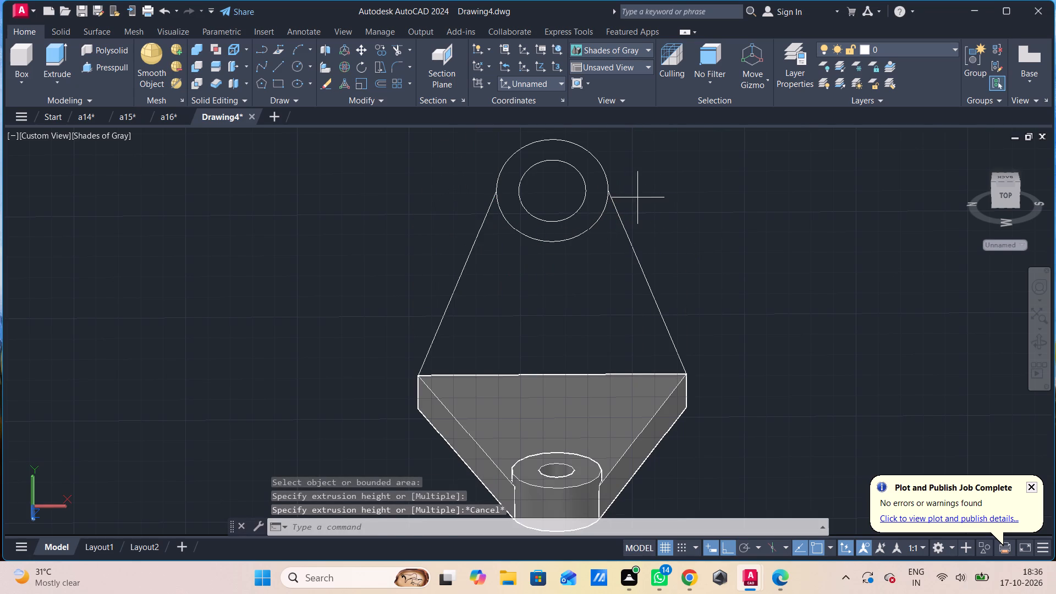
pyautogui.click(398, 297)
pyautogui.press('Delete')
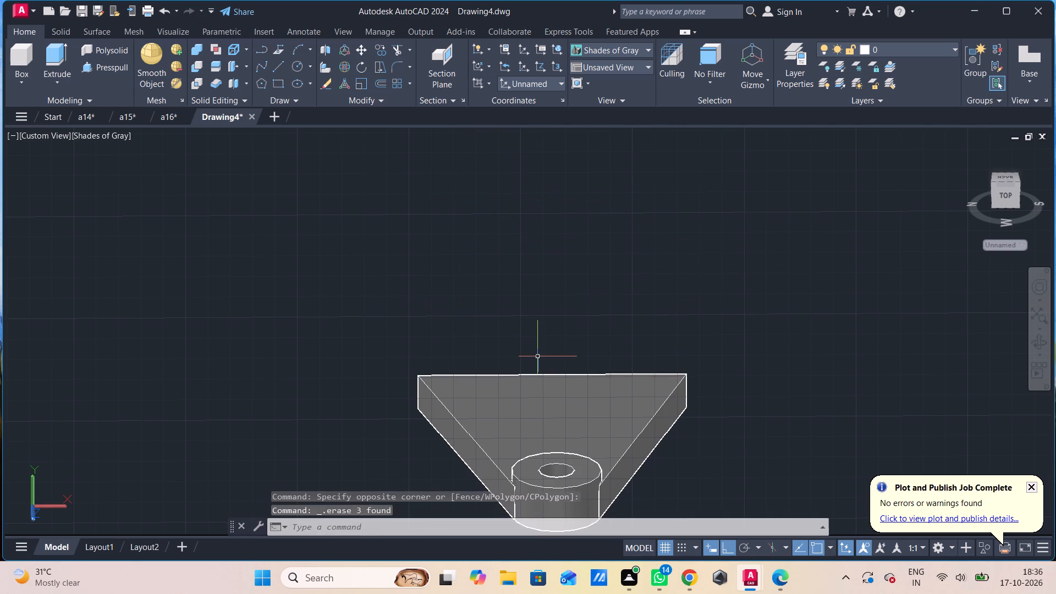
# Switch the model to the Front view.
pyautogui.click(26, 133)
pyautogui.click(88, 230)
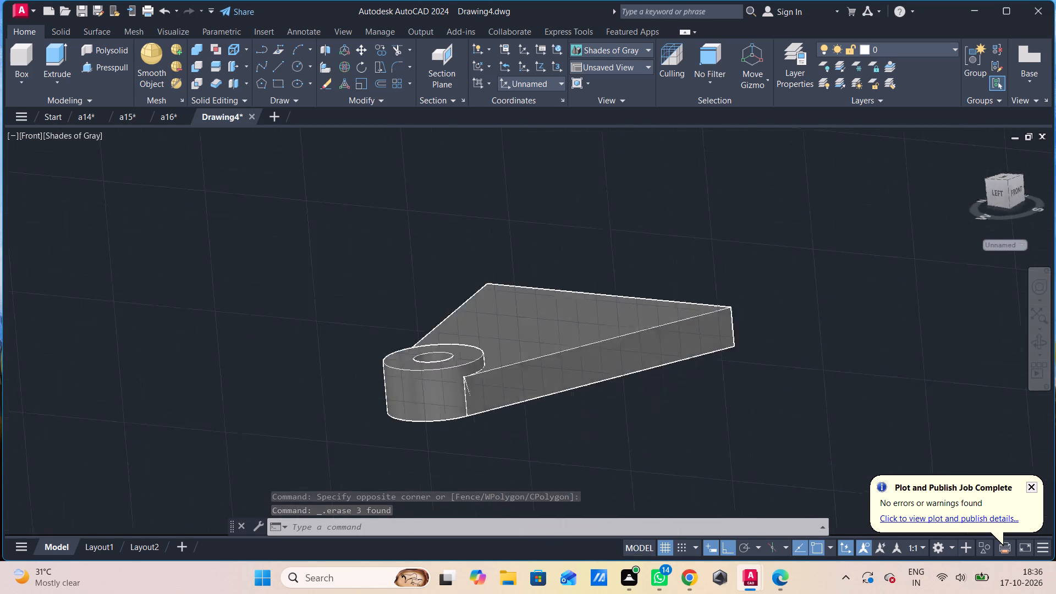
pyautogui.scroll(-1, 289, 364)
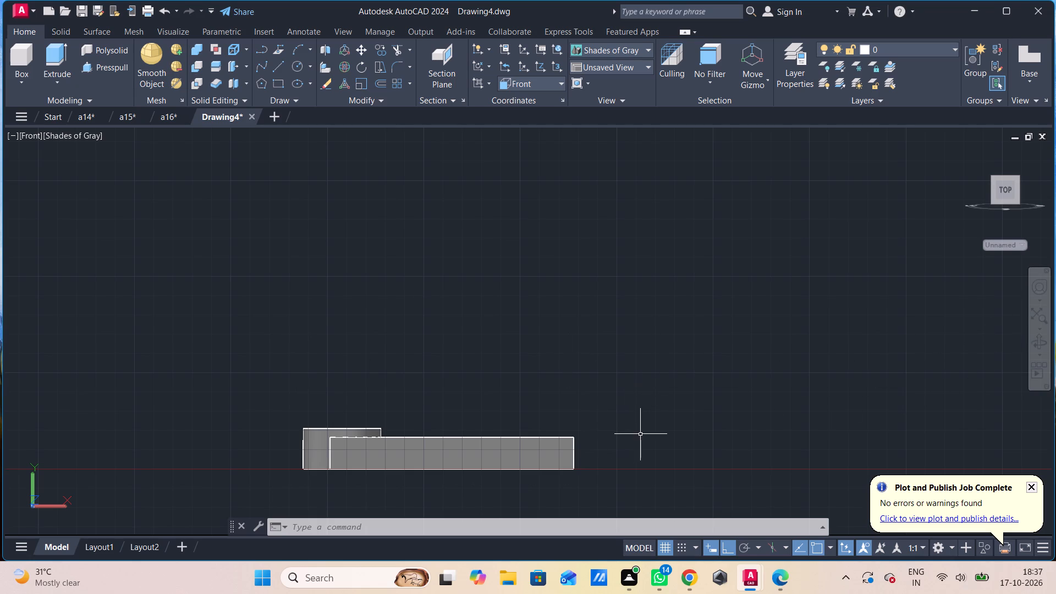
# Draw two concentric circles with radii 15 and 25 in the open space beside and above the plate.
pyautogui.press('c')
pyautogui.press('space')
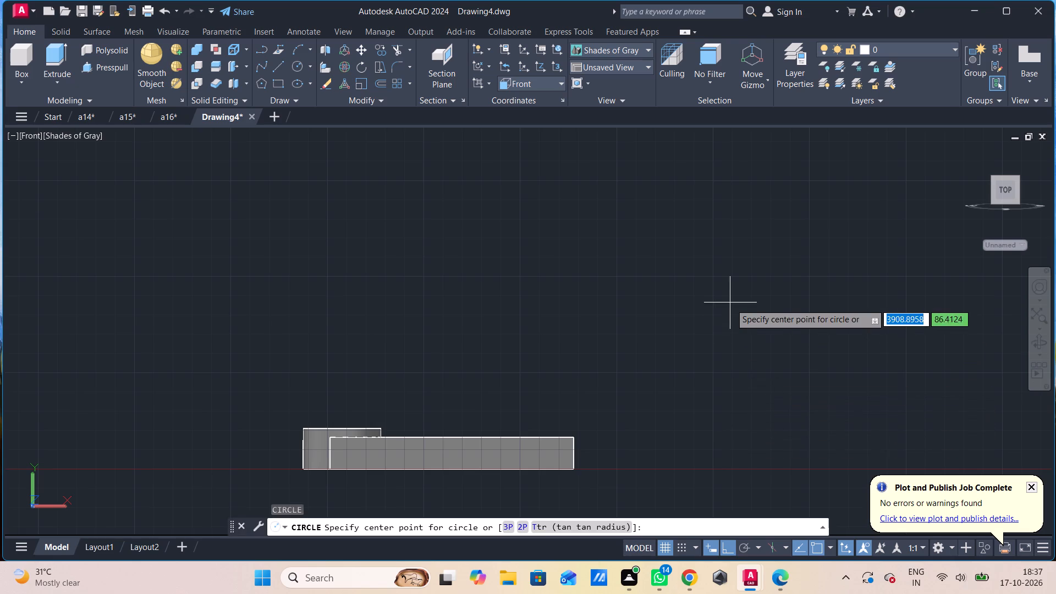
pyautogui.click(762, 301)
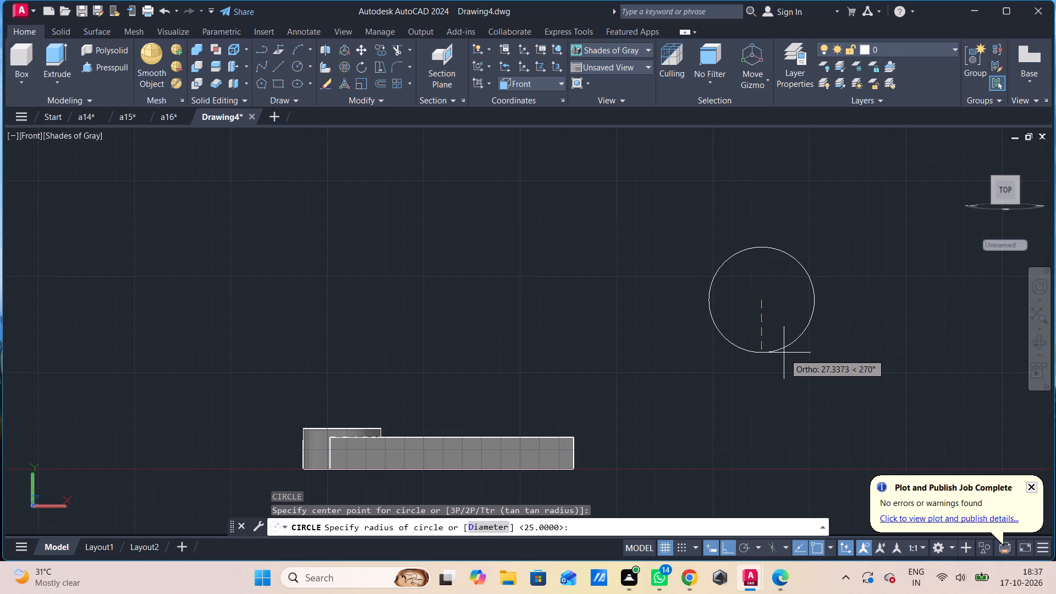
pyautogui.write('15.')
pyautogui.press('Return')
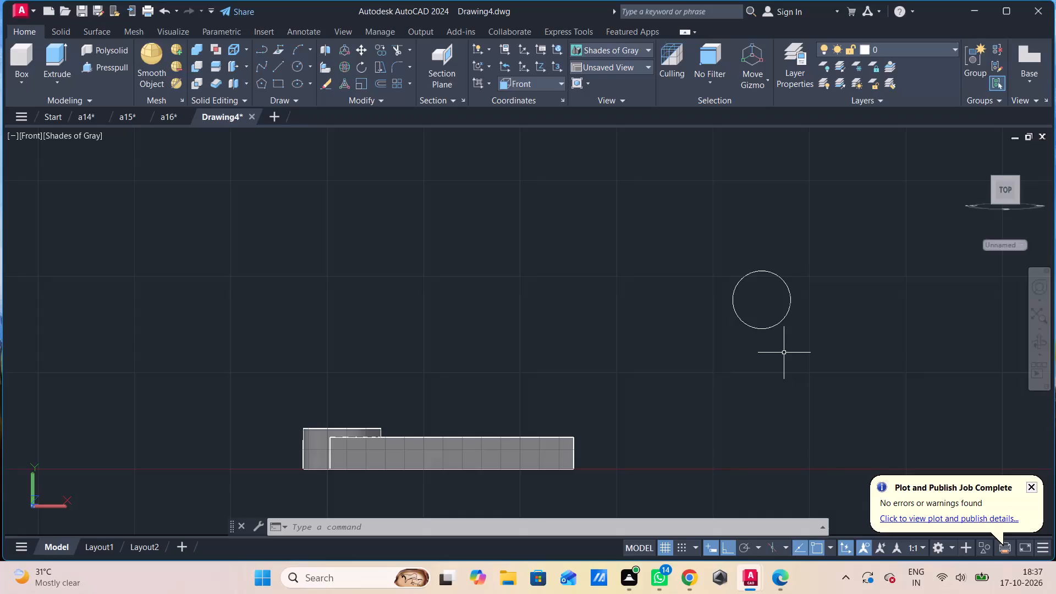
pyautogui.write('c')
pyautogui.press('space')
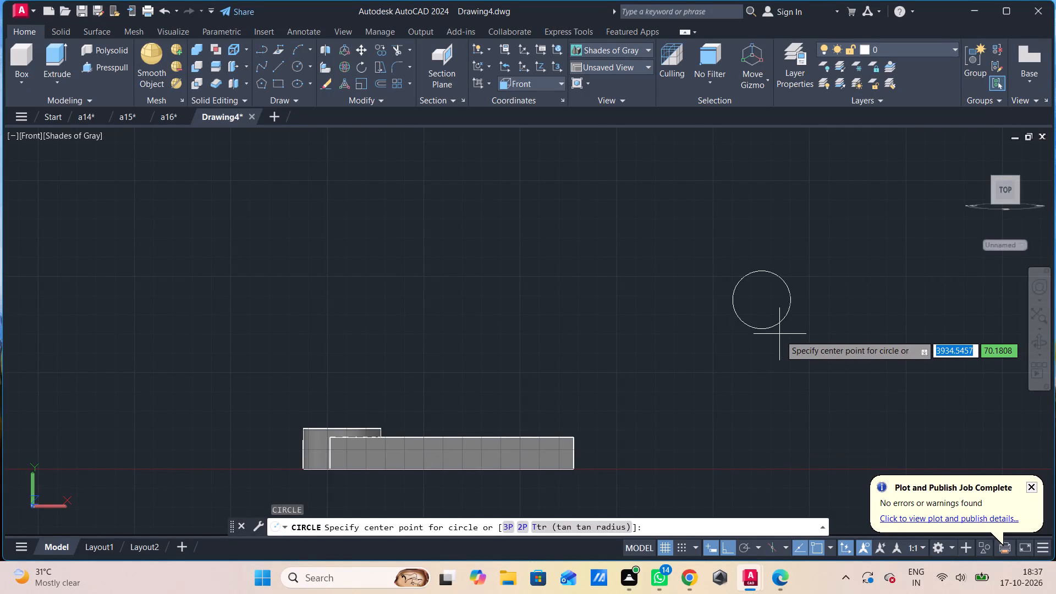
pyautogui.click(760, 305)
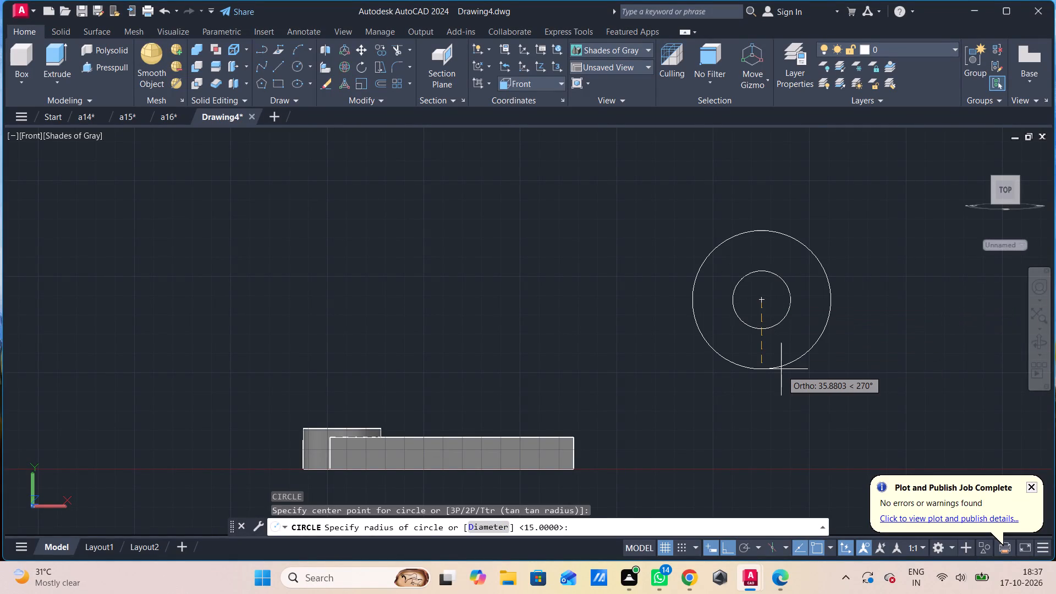
pyautogui.write('25')
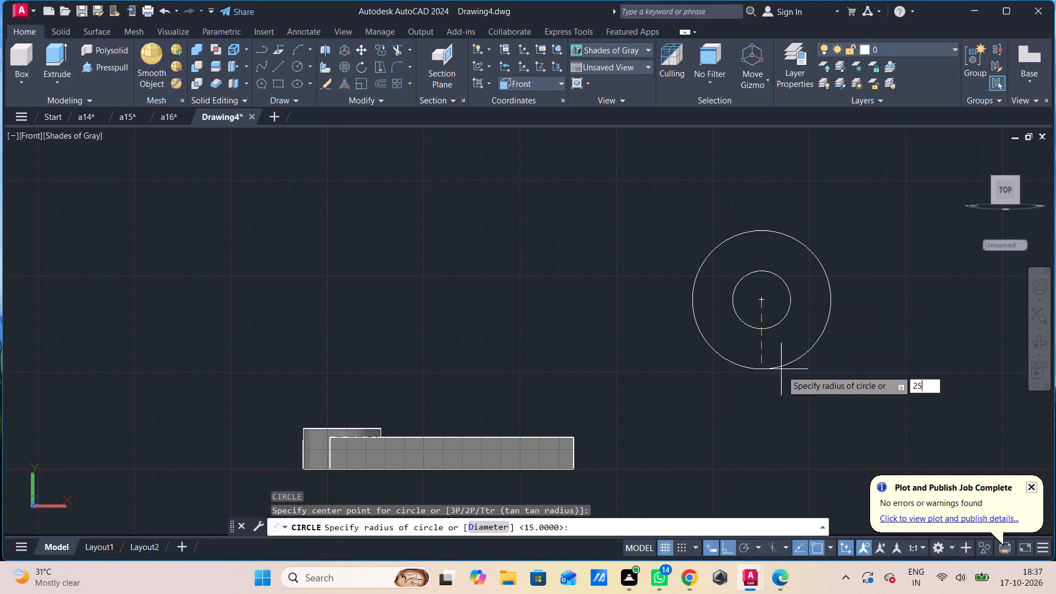
pyautogui.press('Return')
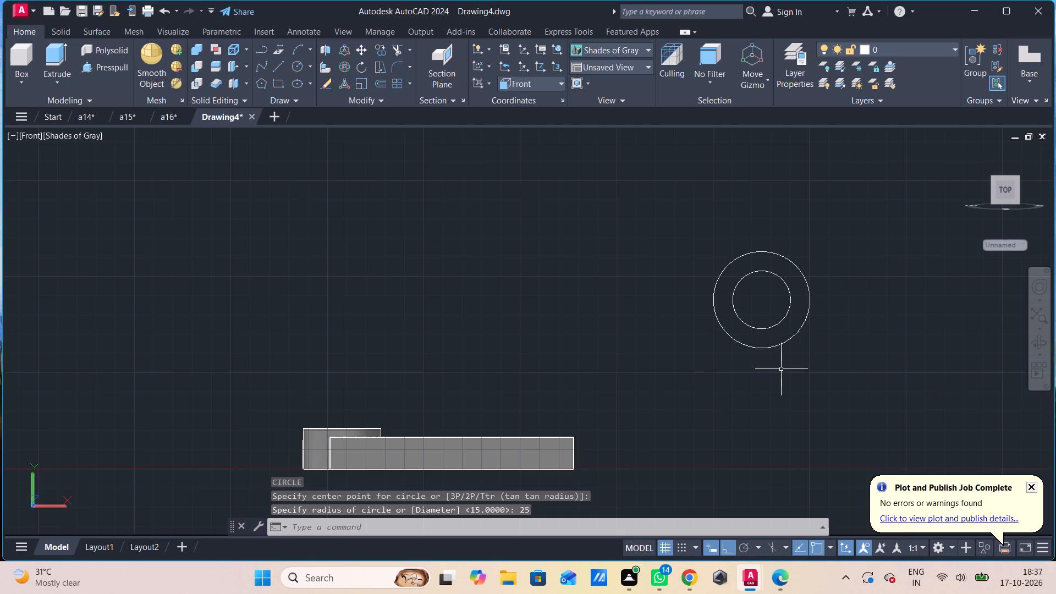
# Draw a vertical line 90 units straight down from the centre of the concentric circles.
pyautogui.write('l')
pyautogui.press('space')
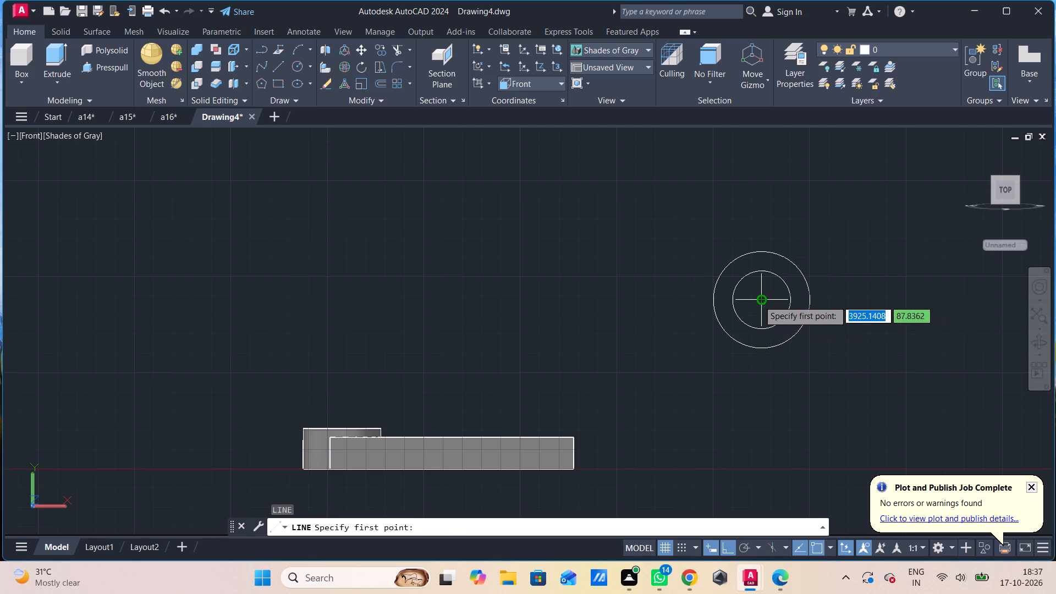
pyautogui.click(758, 300)
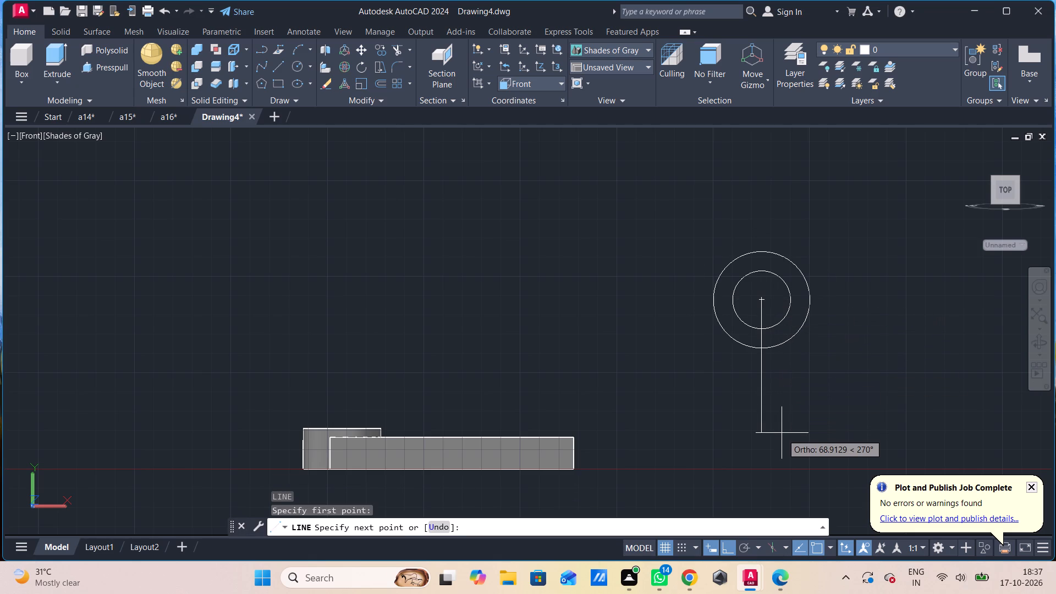
pyautogui.write('25')
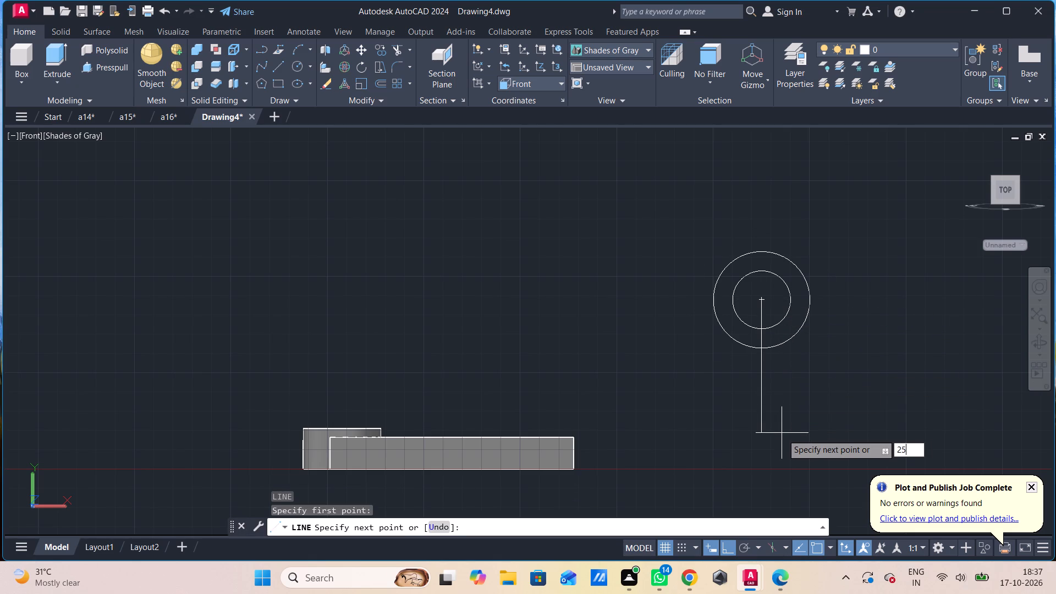
pyautogui.press('BackSpace')
pyautogui.press('BackSpace')
pyautogui.write('90')
pyautogui.press('Return')
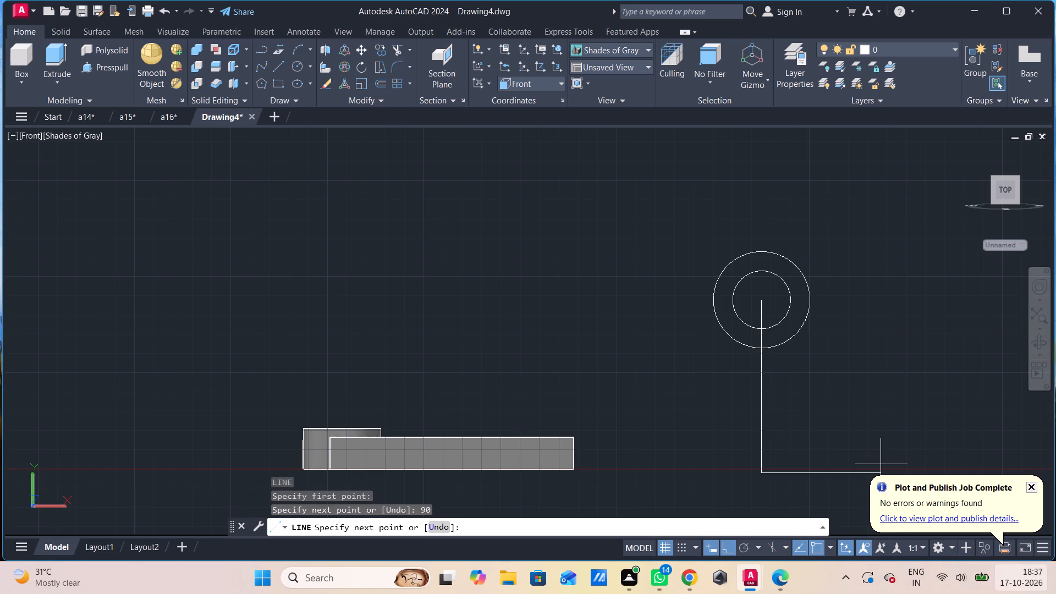
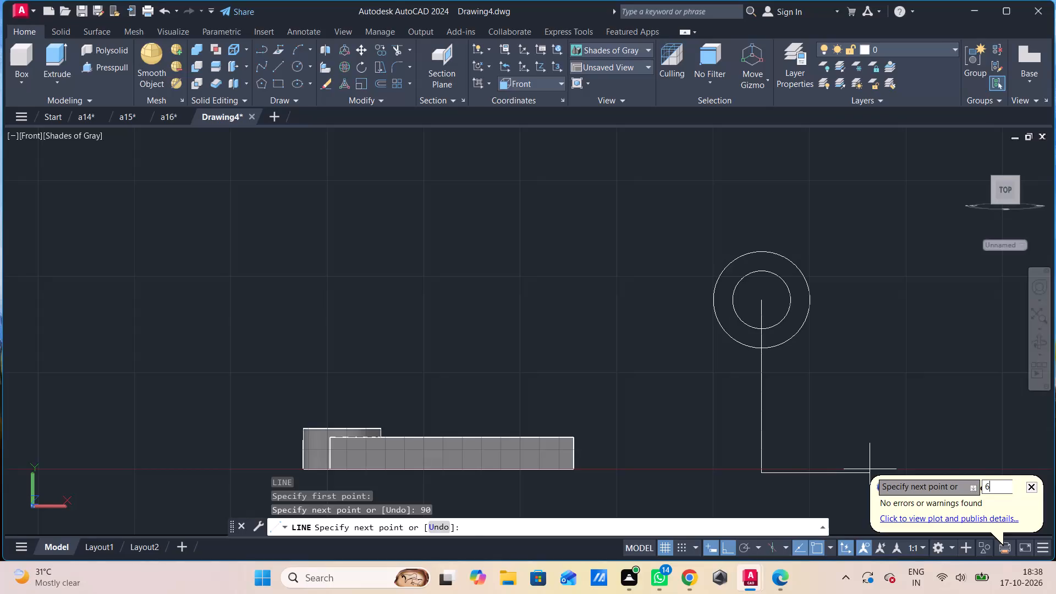
# Draw 60-unit base lines both ways from the vertical line's foot, each continued by a slanted side to the outer circle's nearer quadrant.
pyautogui.press('Return')
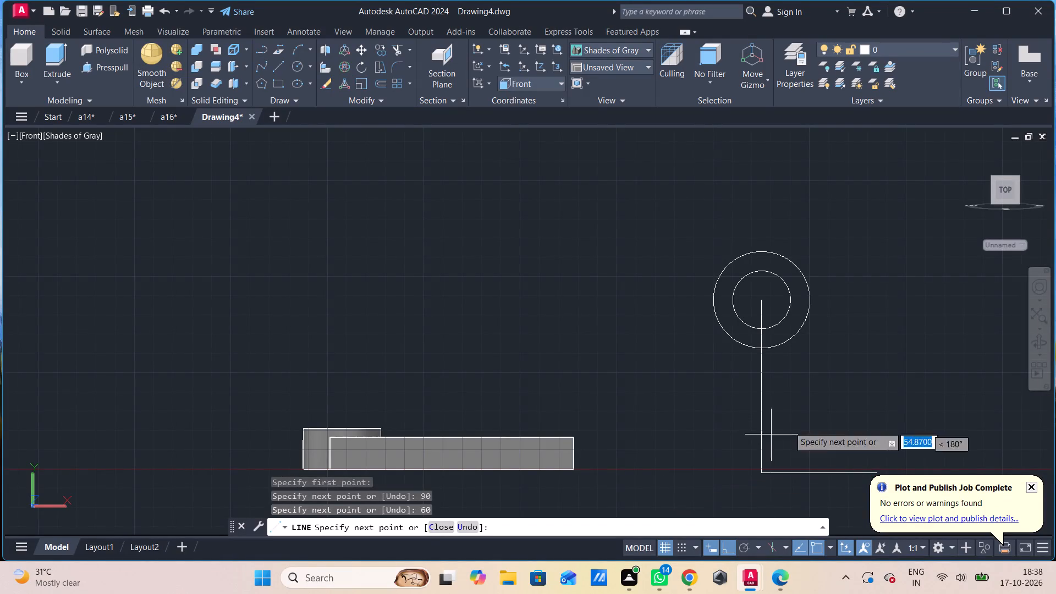
pyautogui.click(812, 299)
pyautogui.press('Escape')
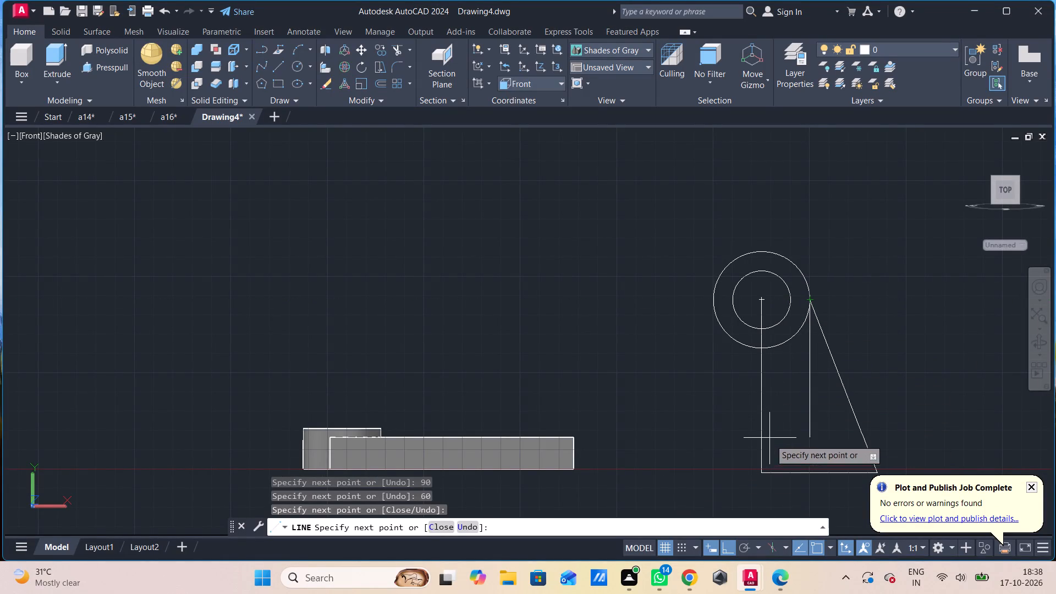
pyautogui.press('space')
pyautogui.click(765, 476)
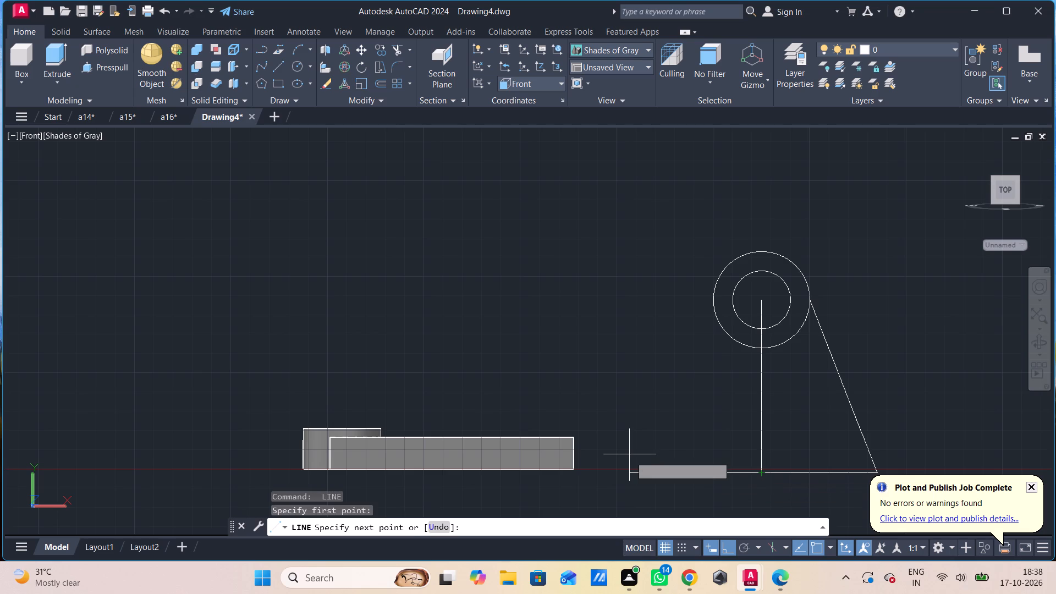
pyautogui.write('60')
pyautogui.press('Return')
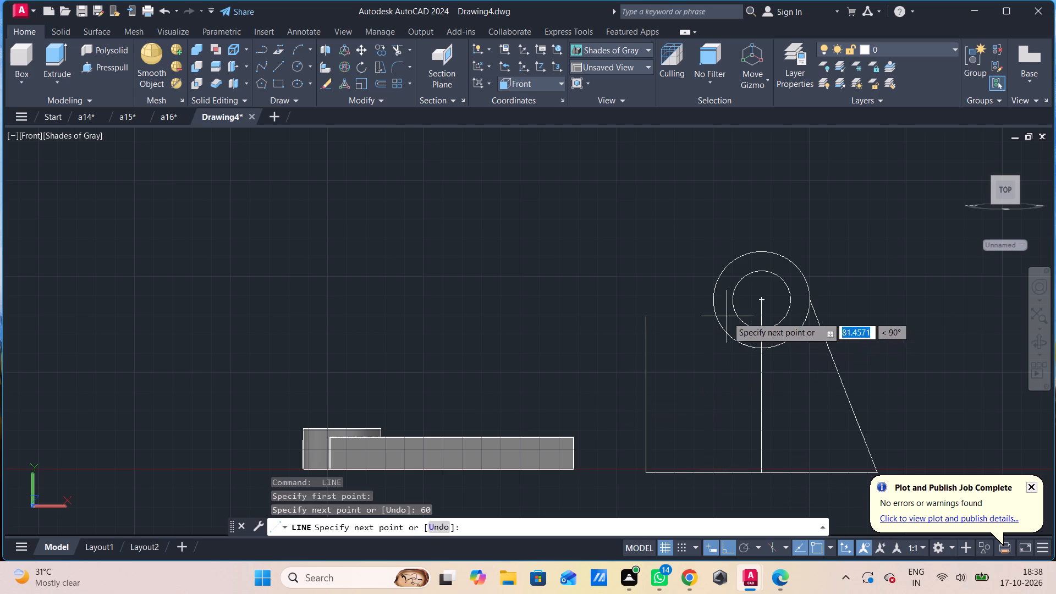
pyautogui.click(718, 302)
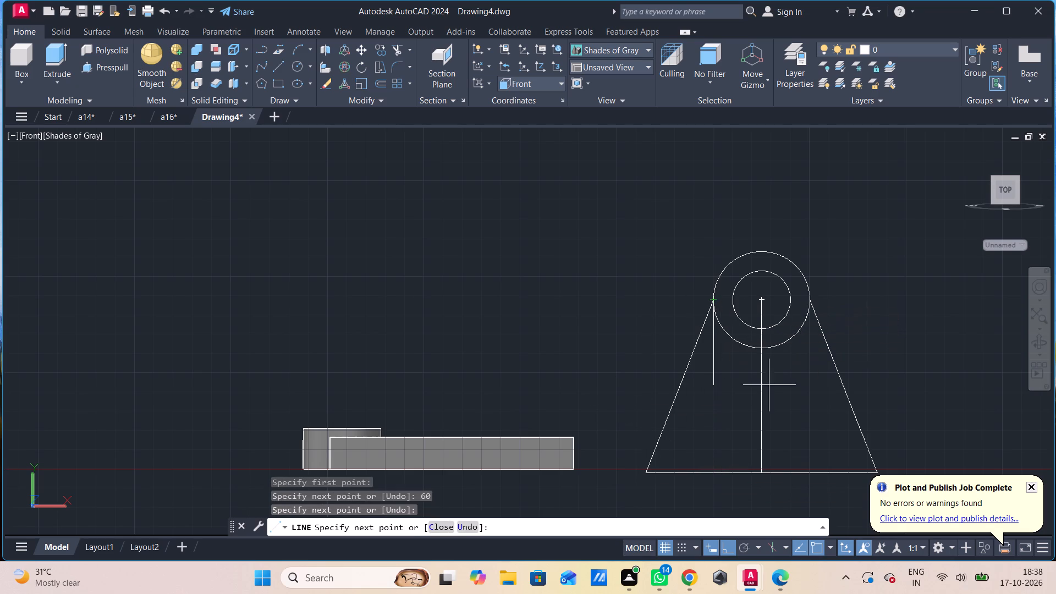
pyautogui.press('Escape')
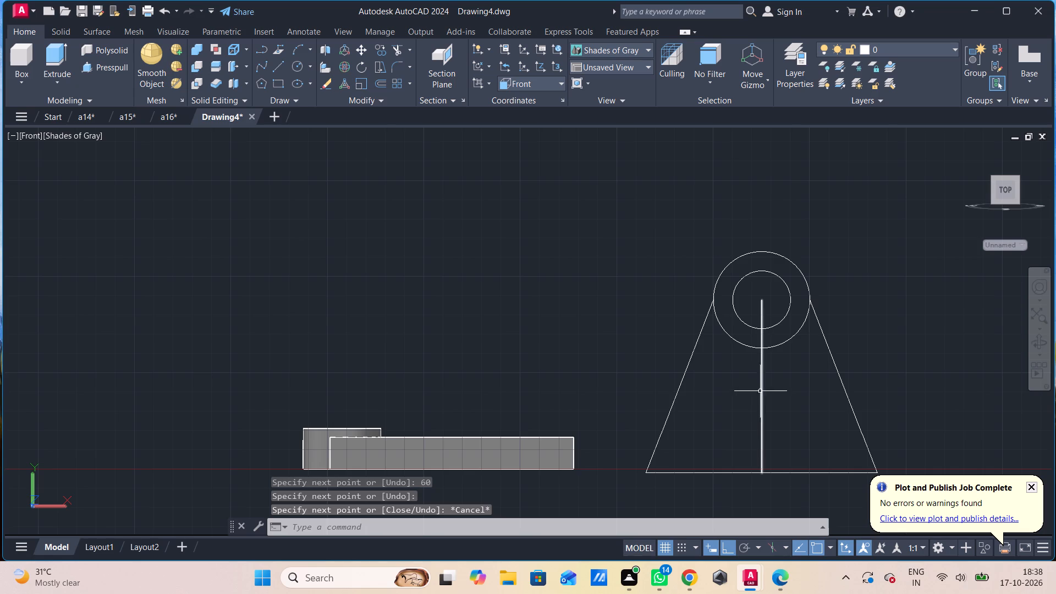
# Erase the vertical centre line and the two base line halves of the upright profile.
pyautogui.click(762, 389)
pyautogui.press('Delete')
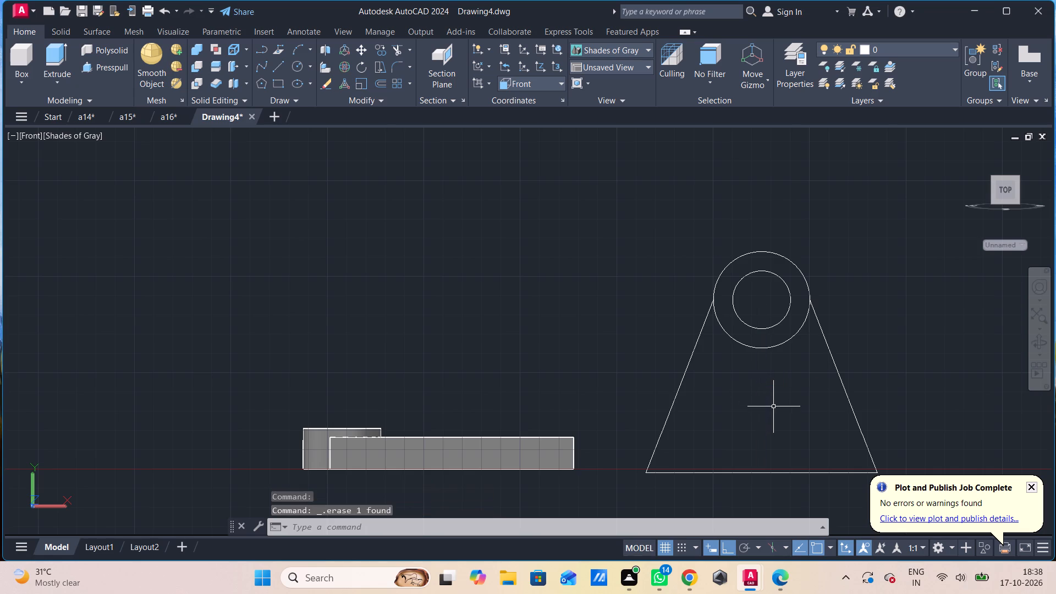
pyautogui.click(774, 474)
pyautogui.click(732, 475)
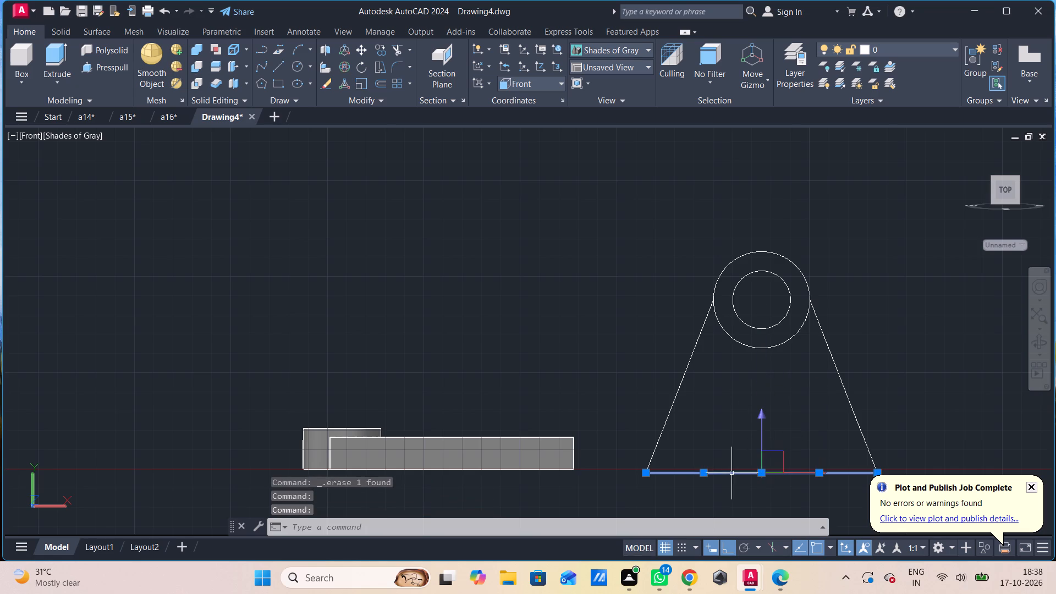
pyautogui.press('Delete')
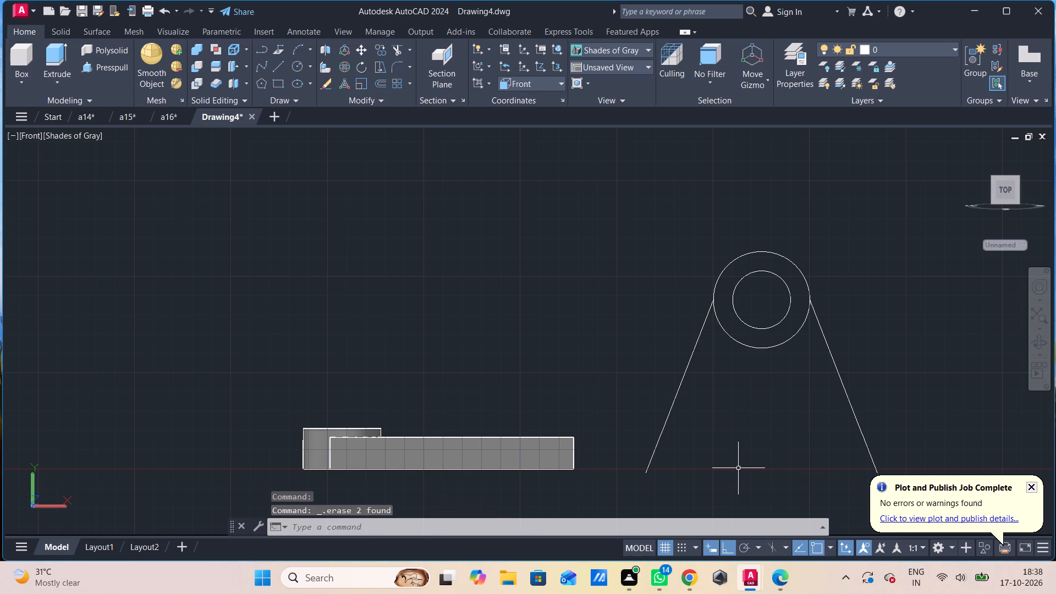
# Draw a single base line about 120 units long connecting the lower ends of the two slanted sides.
pyautogui.press('l')
pyautogui.press('Return')
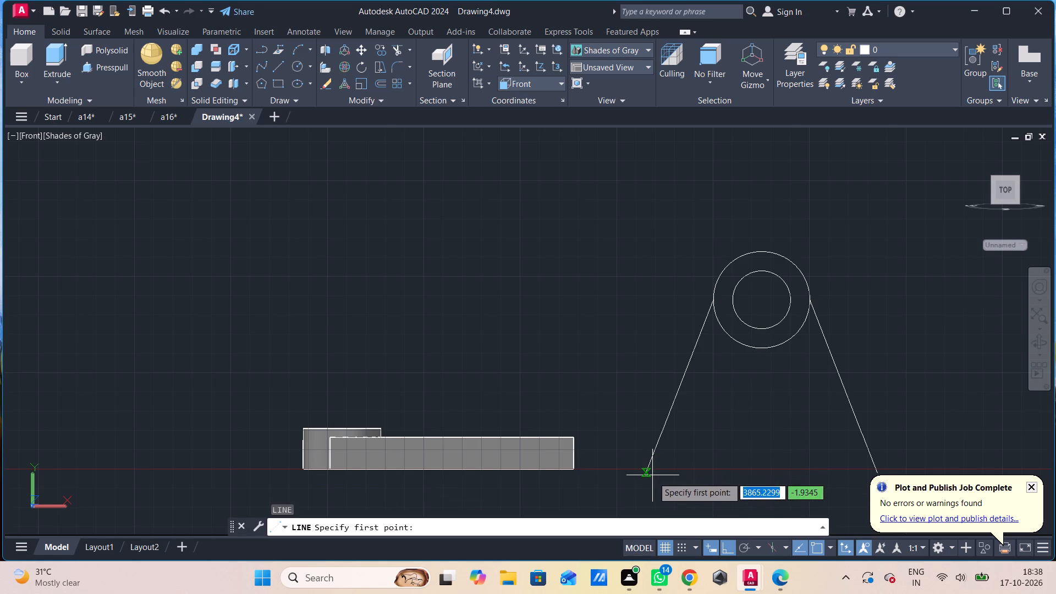
pyautogui.click(653, 477)
pyautogui.moveTo(761, 477); pyautogui.dragTo(749, 455, button='middle')
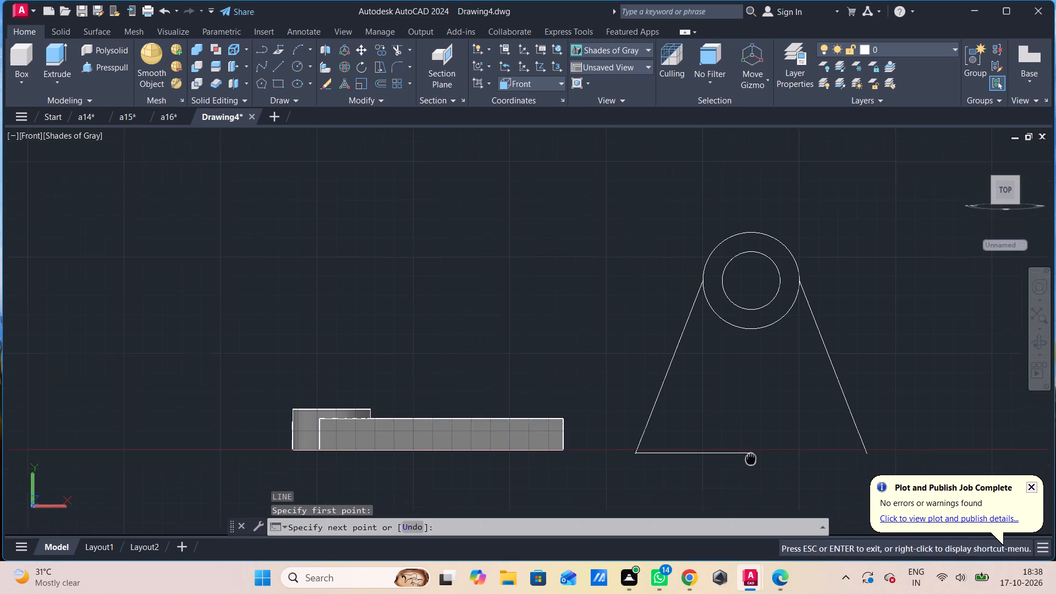
pyautogui.moveTo(749, 455); pyautogui.dragTo(736, 438, button='middle')
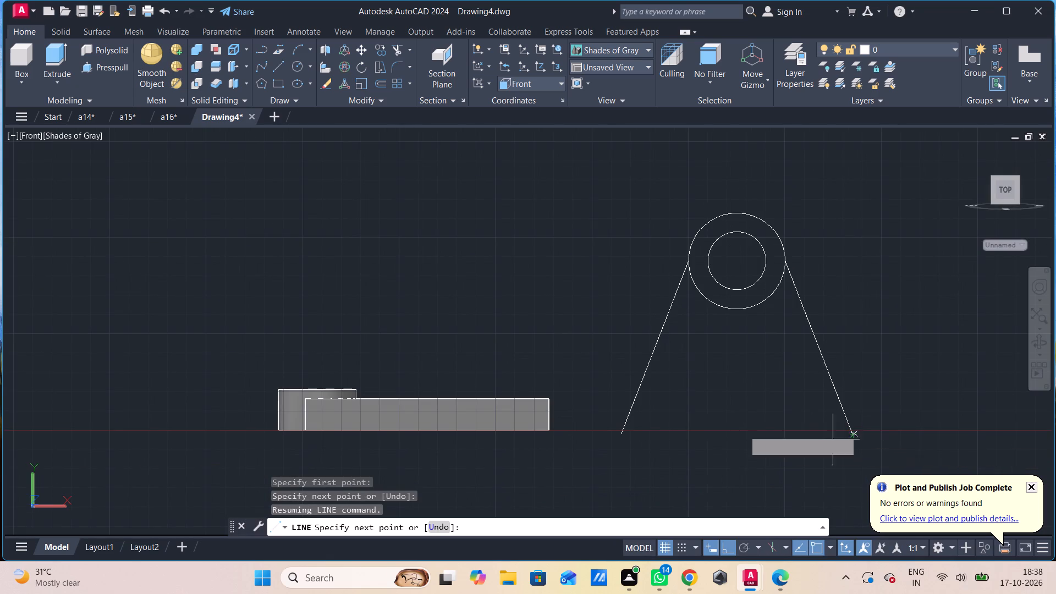
pyautogui.click(854, 435)
pyautogui.press('Escape')
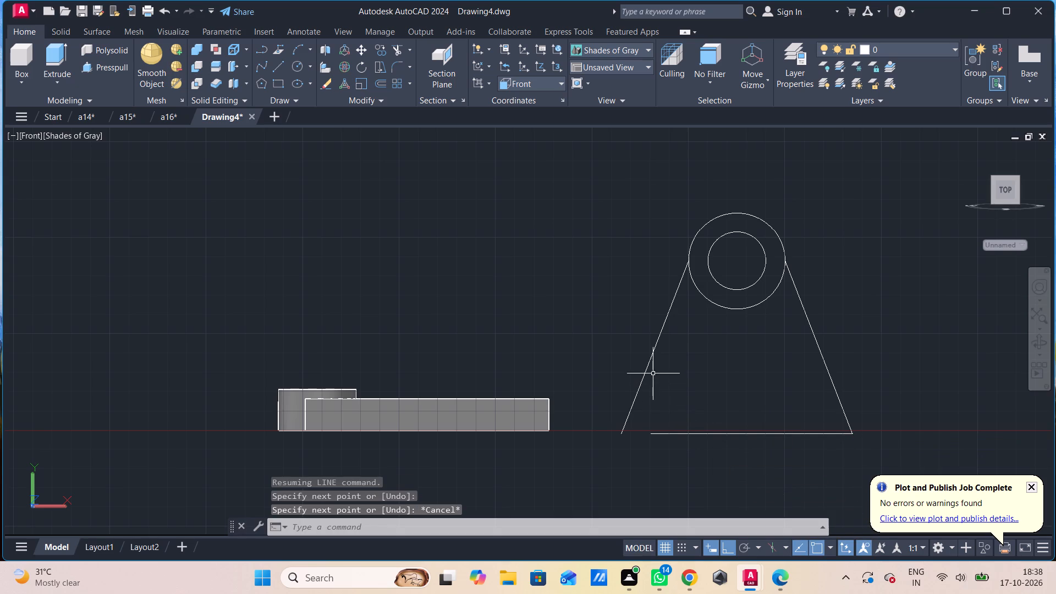
# Join the base line, both slanted sides and the two concentric circles in one Join operation.
pyautogui.click(672, 436)
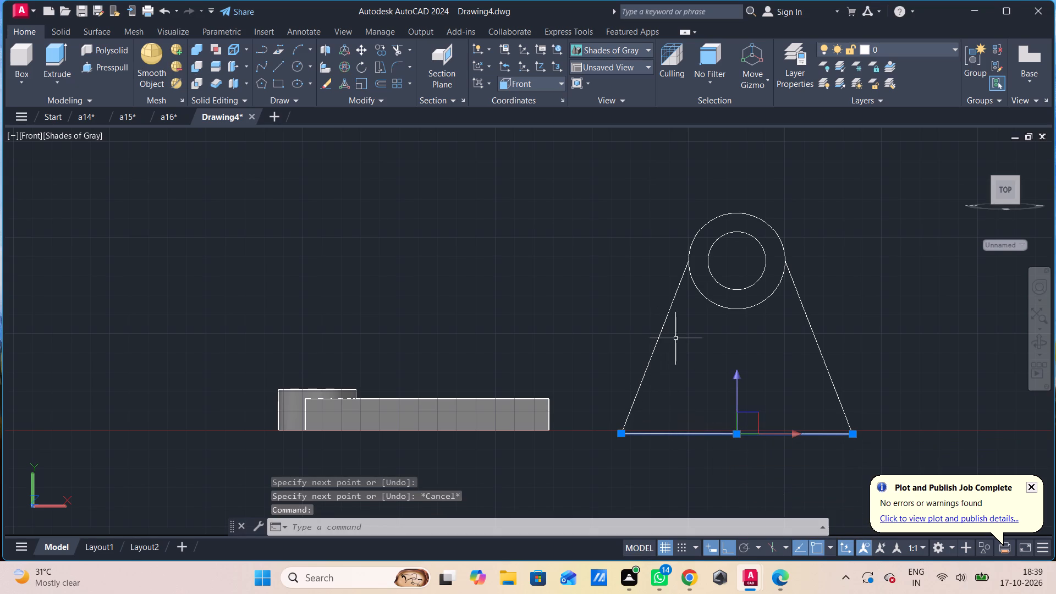
pyautogui.click(887, 310)
pyautogui.click(650, 353)
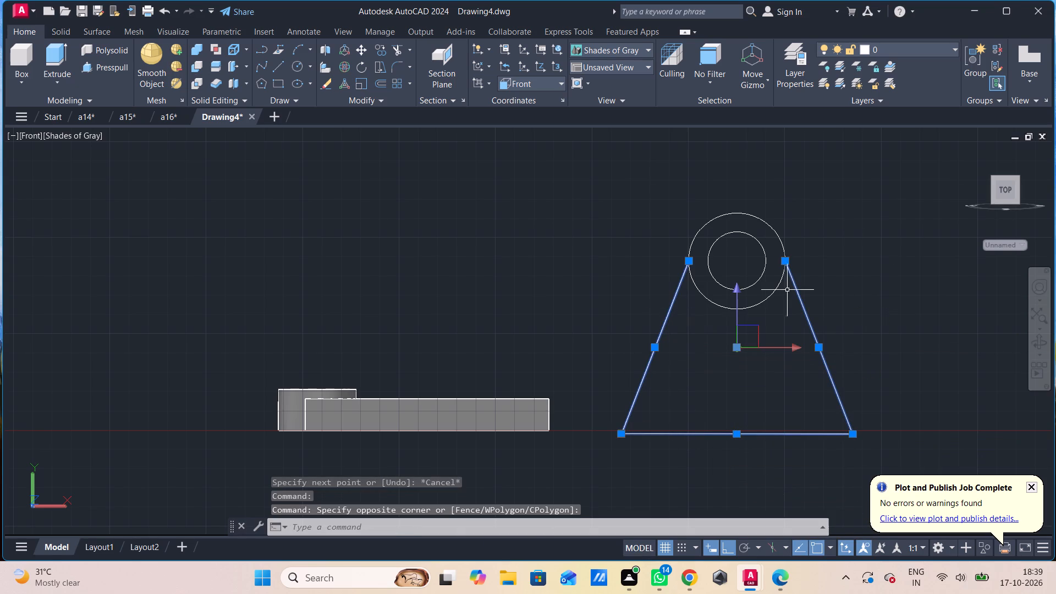
pyautogui.click(847, 208)
pyautogui.click(607, 296)
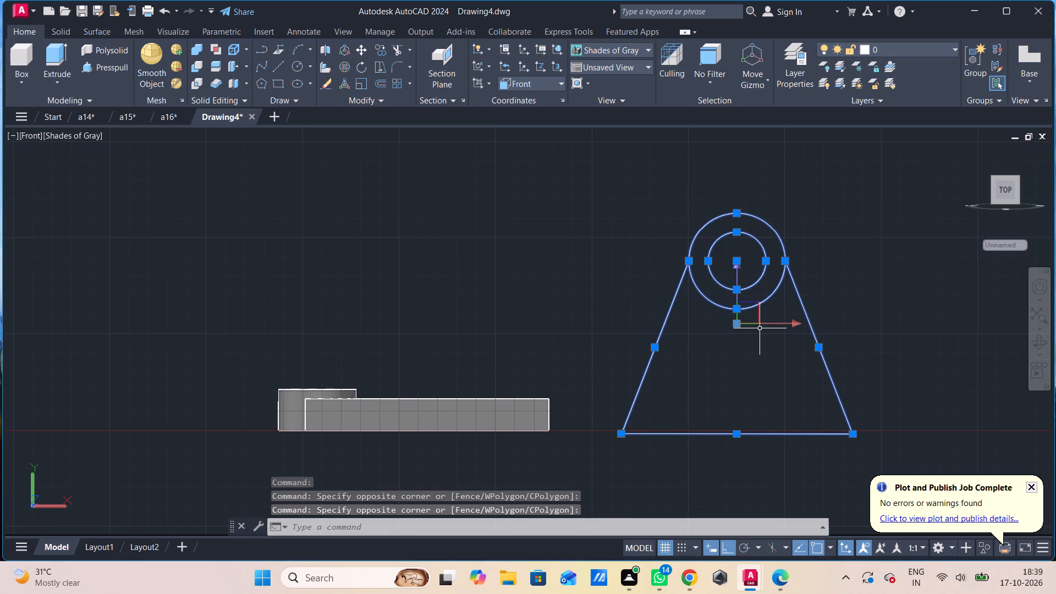
pyautogui.press('j')
pyautogui.press('Return')
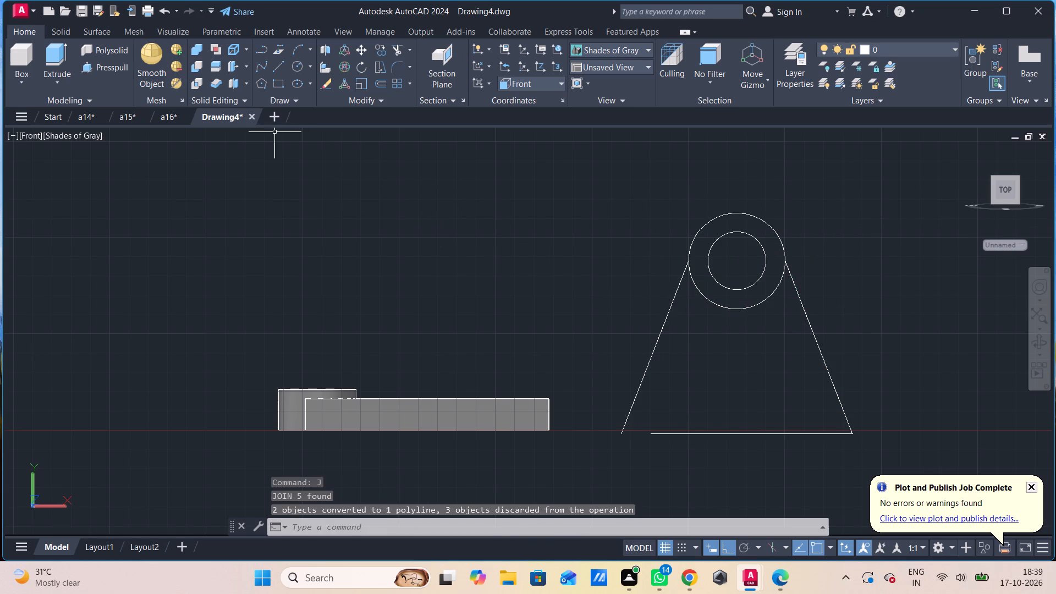
# Presspull the tapered area below the outer circle to a height of 16.
pyautogui.click(98, 62)
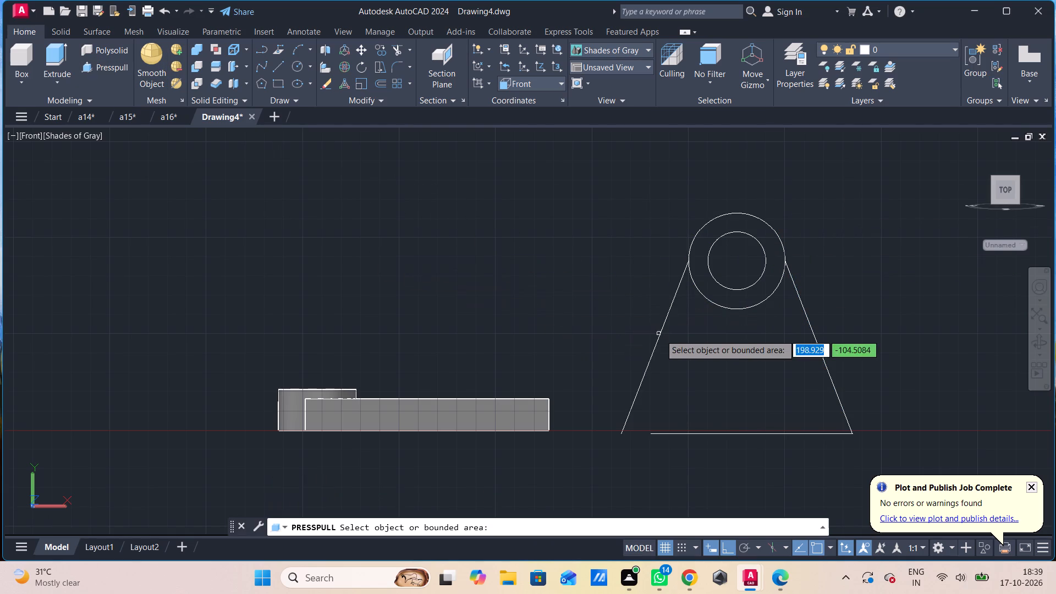
pyautogui.click(683, 326)
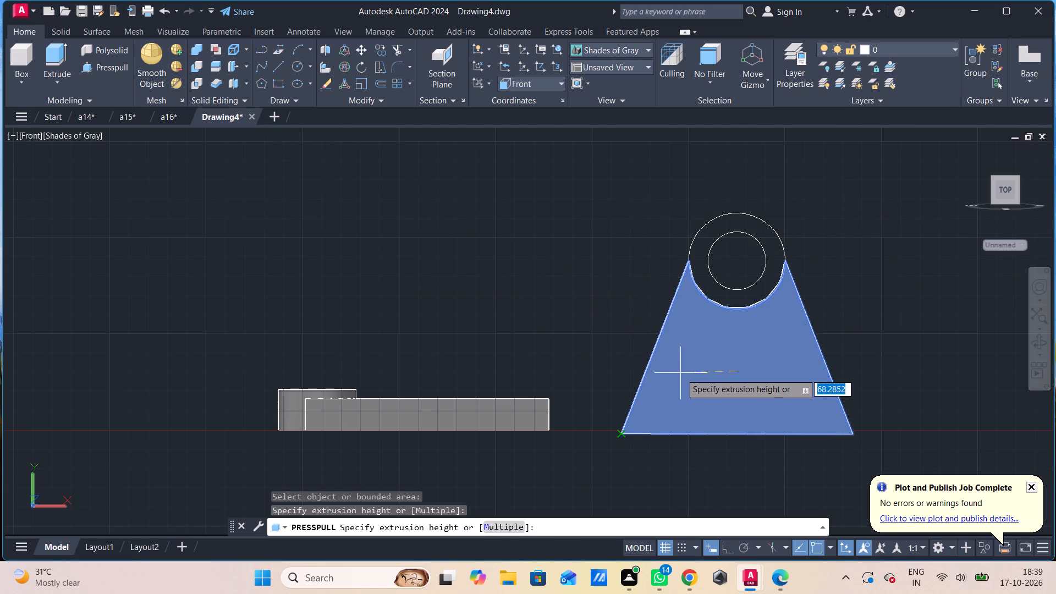
pyautogui.keyDown('shift'); pyautogui.moveTo(686, 365); pyautogui.dragTo(597, 377, button='middle'); pyautogui.keyUp('shift')
pyautogui.scroll(-3, 597, 377)
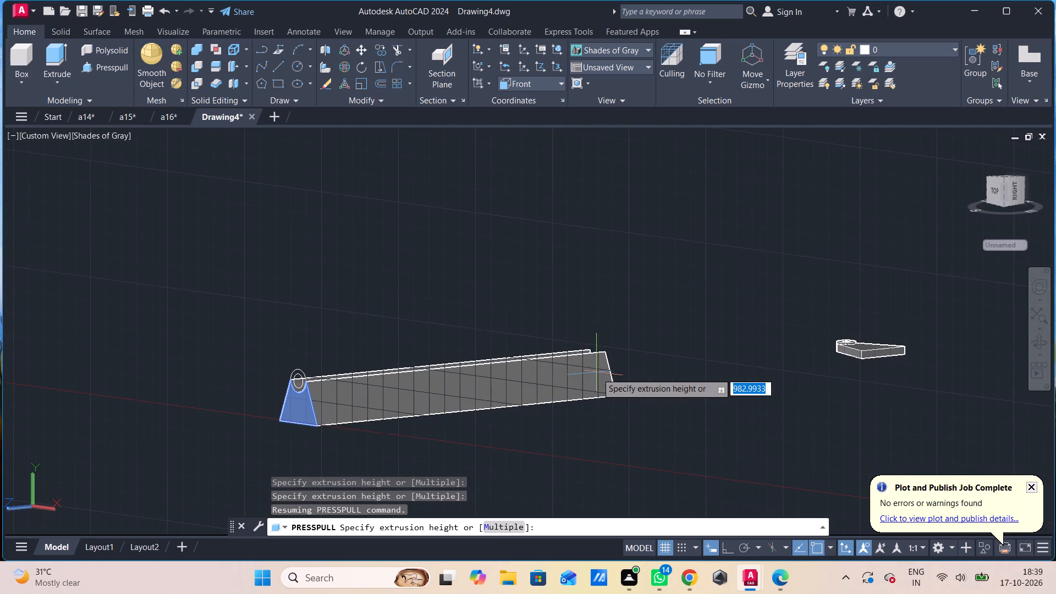
pyautogui.keyDown('shift'); pyautogui.moveTo(327, 391); pyautogui.dragTo(336, 427, button='middle'); pyautogui.keyUp('shift')
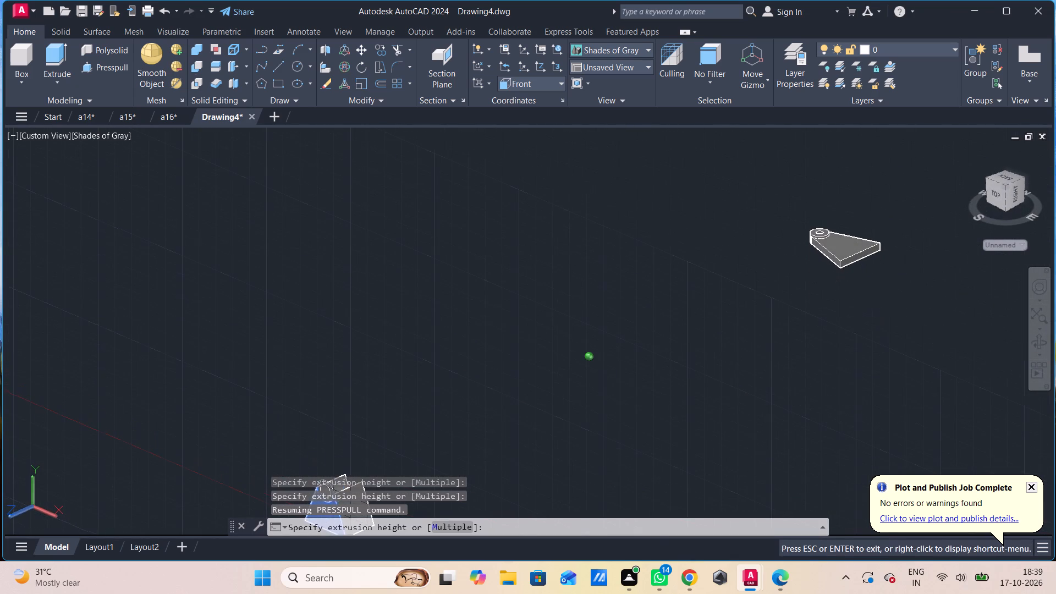
pyautogui.keyDown('shift'); pyautogui.moveTo(336, 427); pyautogui.dragTo(351, 410, button='middle'); pyautogui.keyUp('shift')
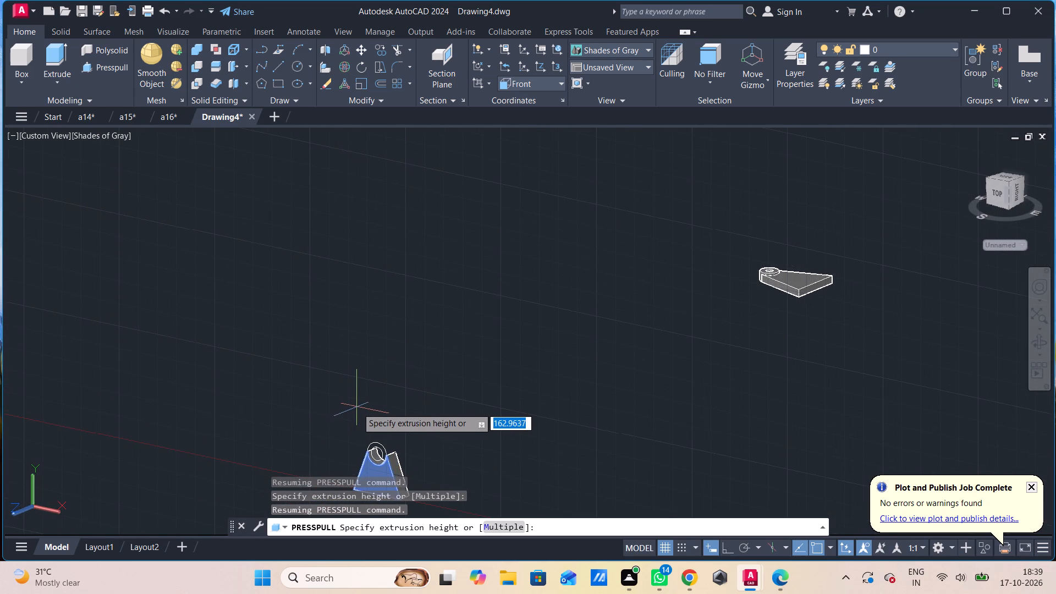
pyautogui.keyDown('shift'); pyautogui.moveTo(357, 408); pyautogui.dragTo(368, 372, button='middle'); pyautogui.keyUp('shift')
pyautogui.moveTo(368, 372); pyautogui.dragTo(376, 260, button='middle')
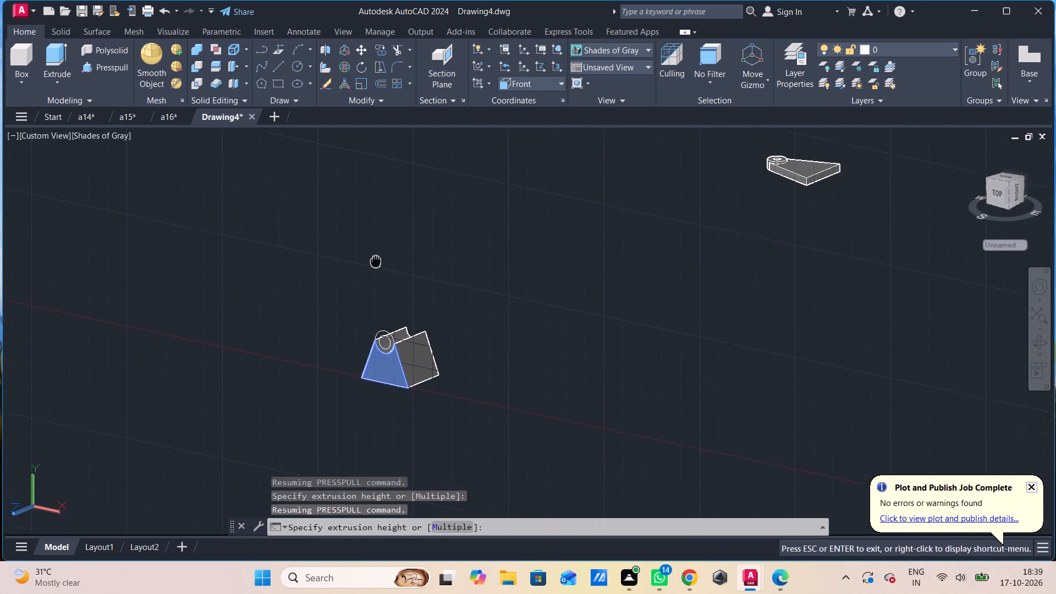
pyautogui.moveTo(376, 260); pyautogui.dragTo(376, 250, button='middle')
pyautogui.scroll(3, 377, 317)
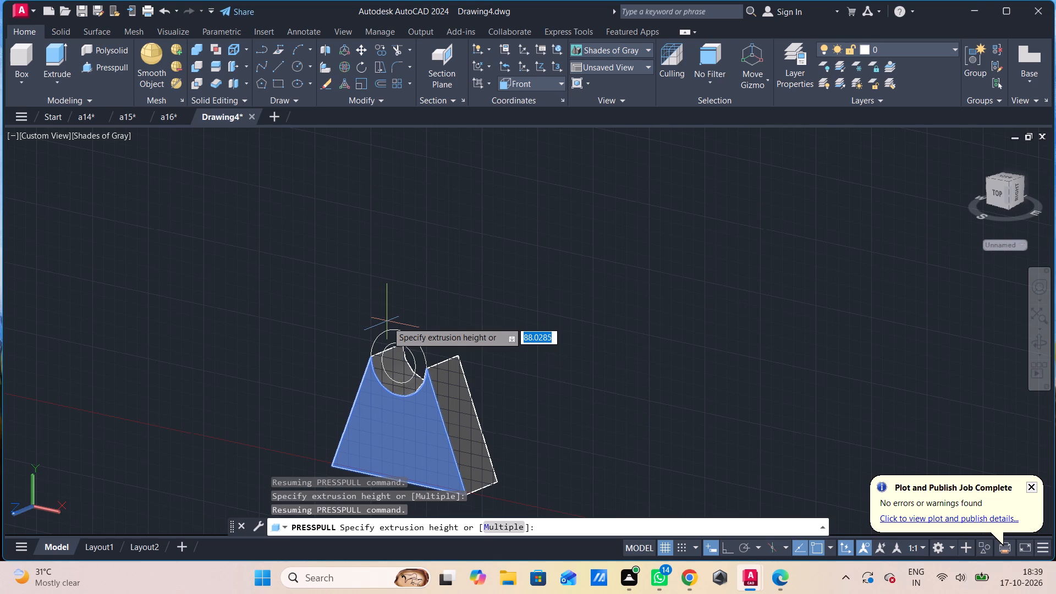
pyautogui.write('16')
pyautogui.press('Return')
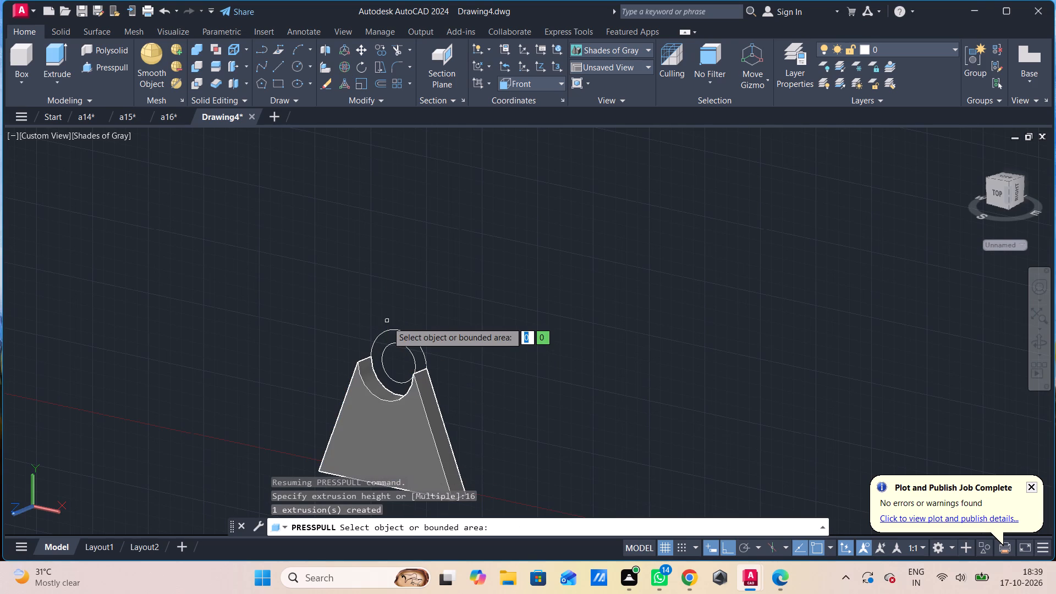
# Presspull the ring between the two concentric circles to a height of 16.
pyautogui.click(410, 345)
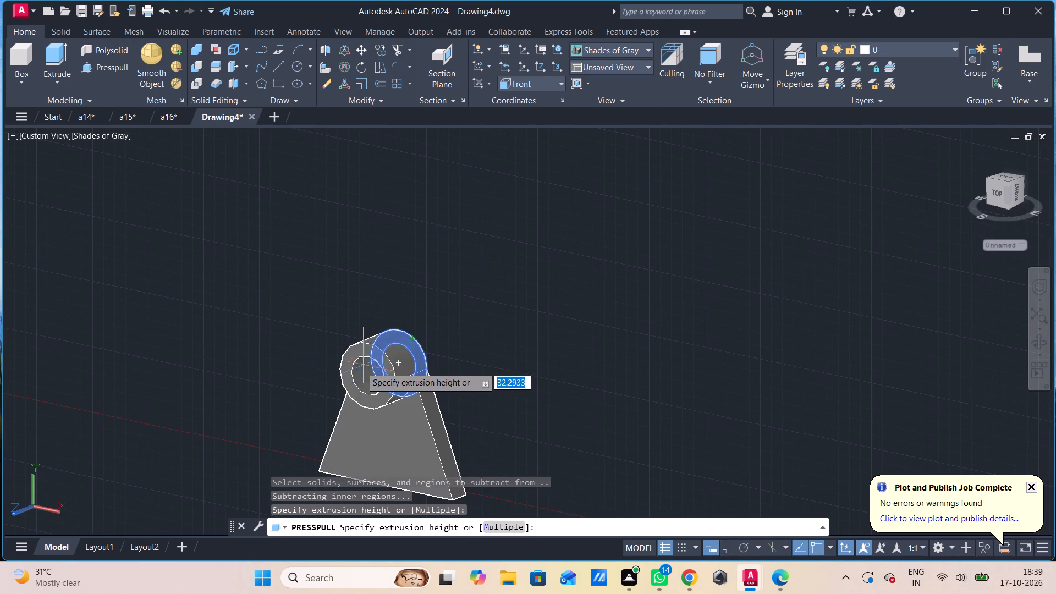
pyautogui.write('16')
pyautogui.press('Return')
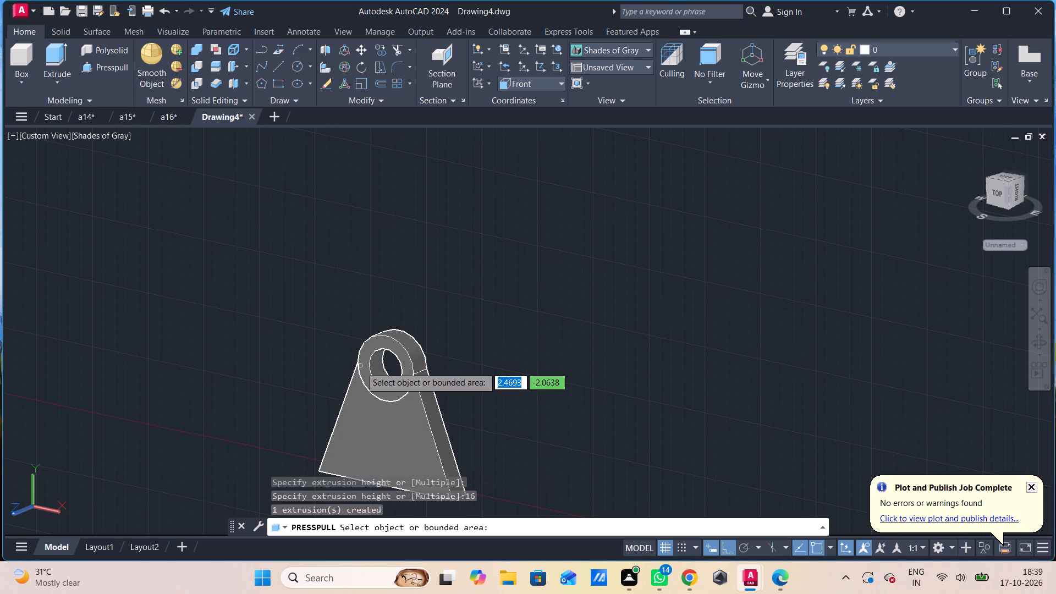
pyautogui.press('Escape')
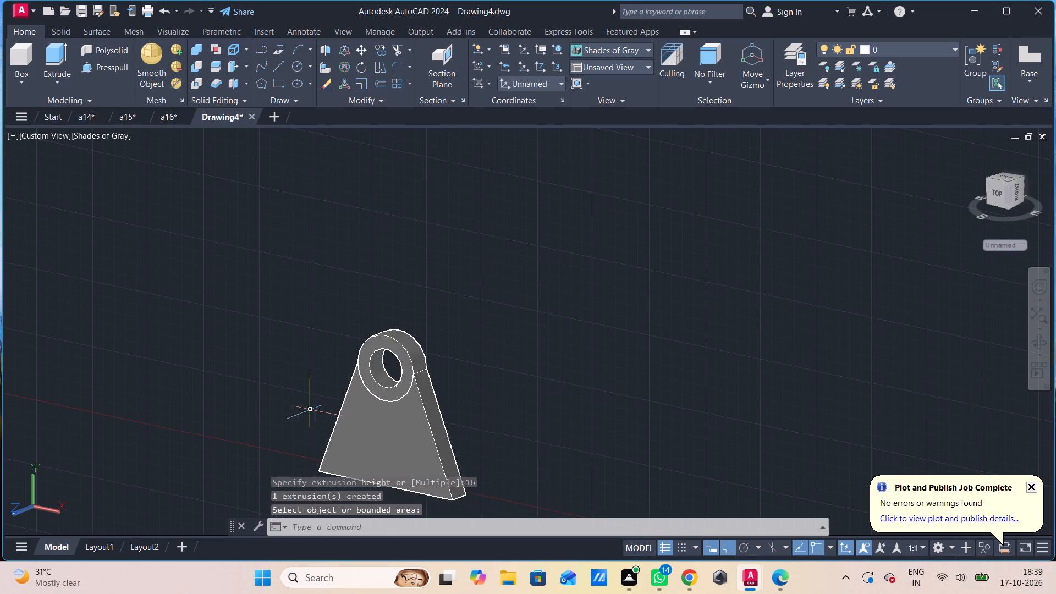
# Move the upright tapered solid and its ring together along -Z, placing them beside the wide end of the tapered plate.
pyautogui.scroll(-2, 471, 410)
pyautogui.moveTo(480, 396); pyautogui.dragTo(457, 403, button='middle')
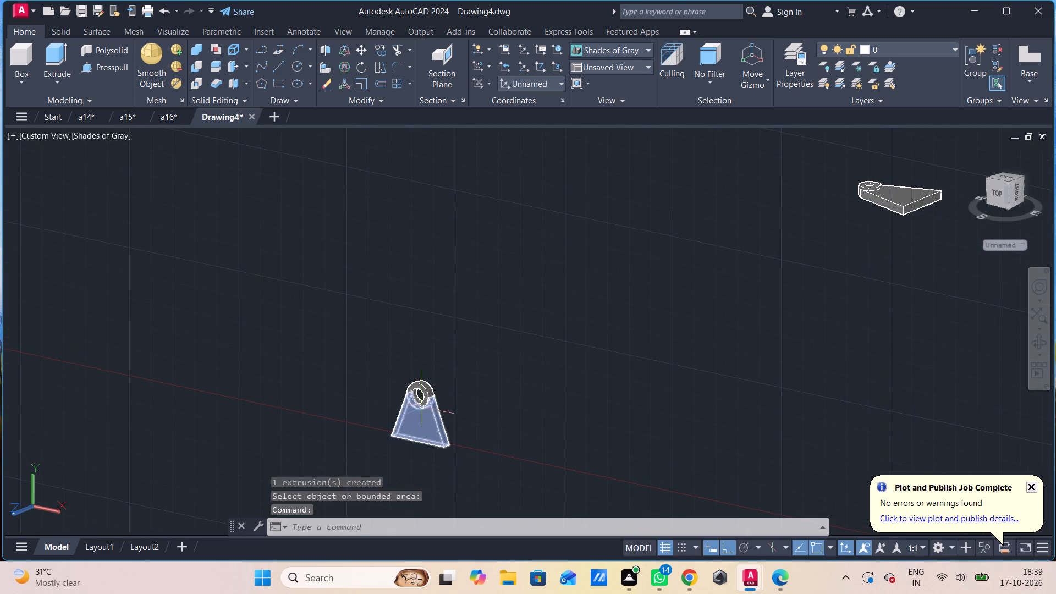
pyautogui.click(422, 409)
pyautogui.moveTo(422, 380); pyautogui.dragTo(421, 418)
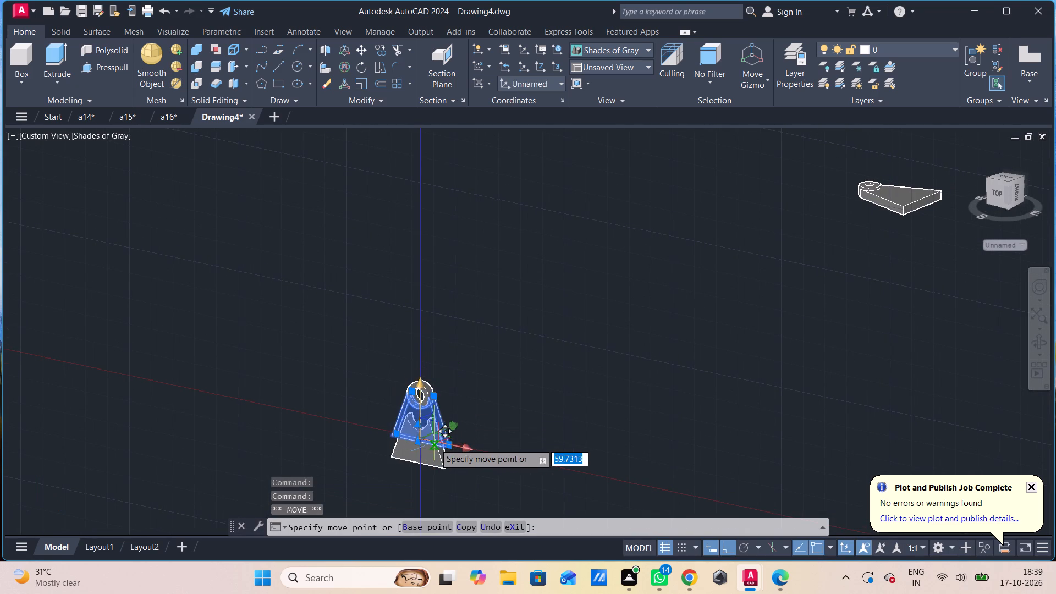
pyautogui.press('Escape')
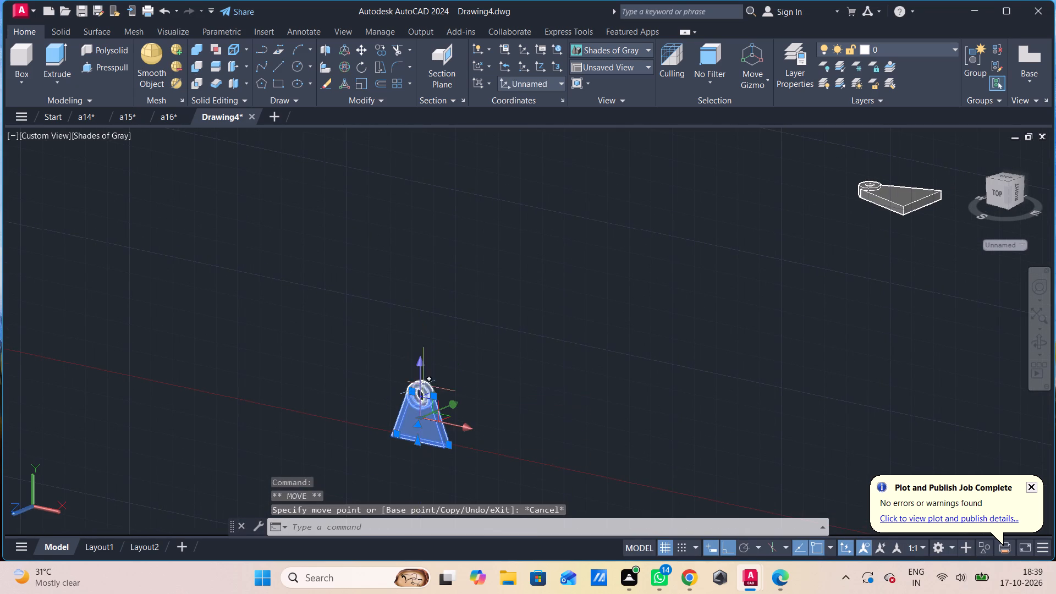
pyautogui.click(424, 386)
pyautogui.write('m')
pyautogui.press('space')
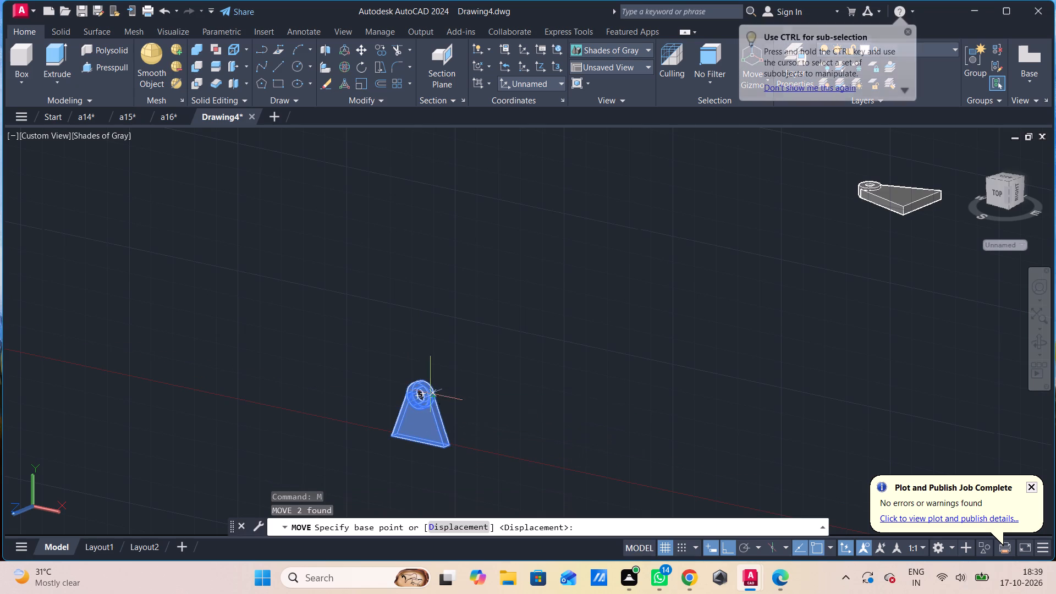
pyautogui.click(415, 394)
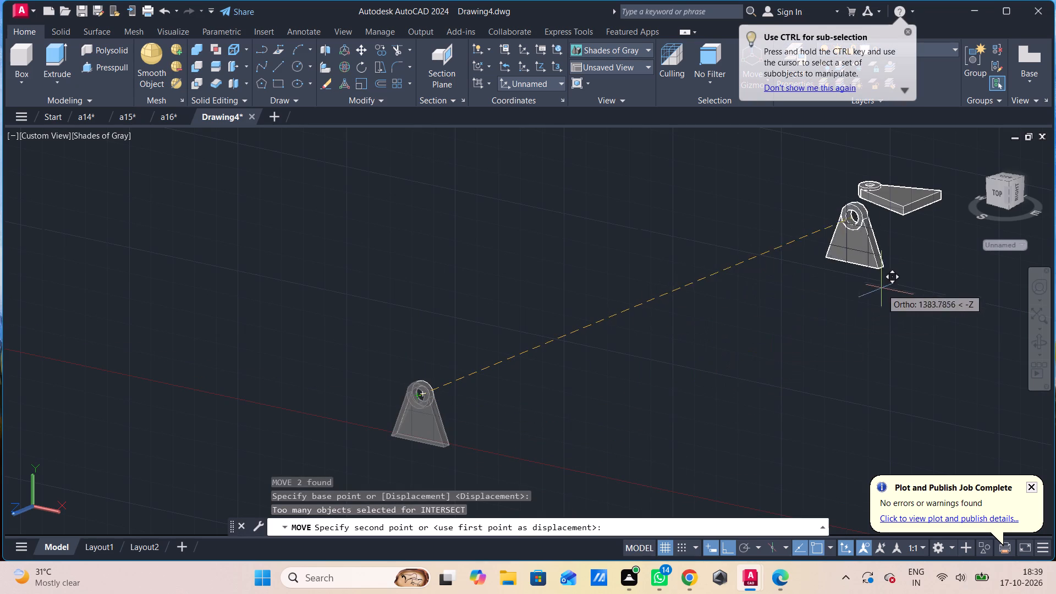
pyautogui.moveTo(914, 268); pyautogui.dragTo(396, 457, button='middle')
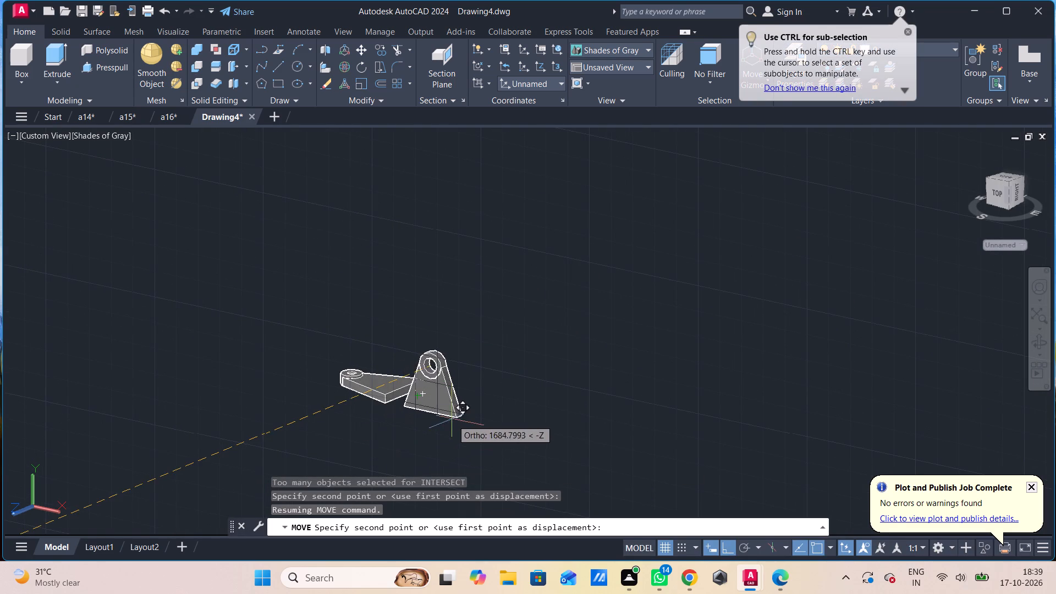
pyautogui.click(465, 414)
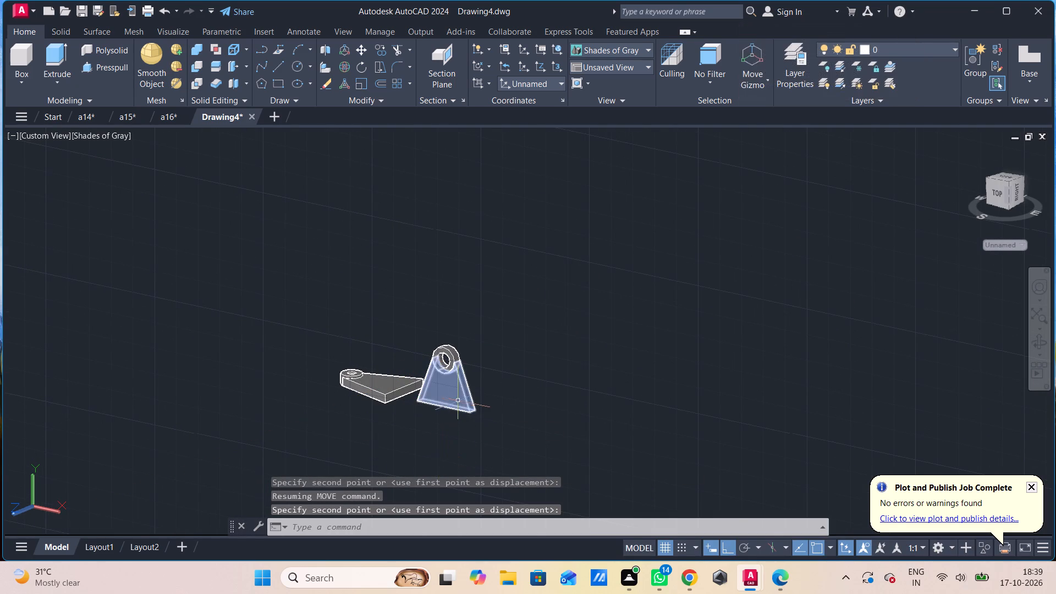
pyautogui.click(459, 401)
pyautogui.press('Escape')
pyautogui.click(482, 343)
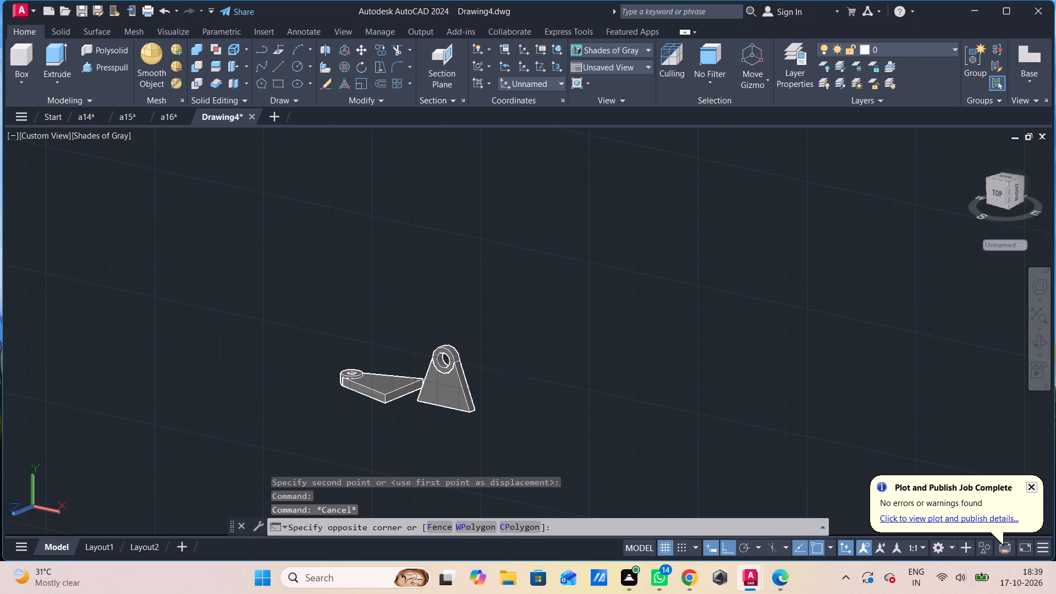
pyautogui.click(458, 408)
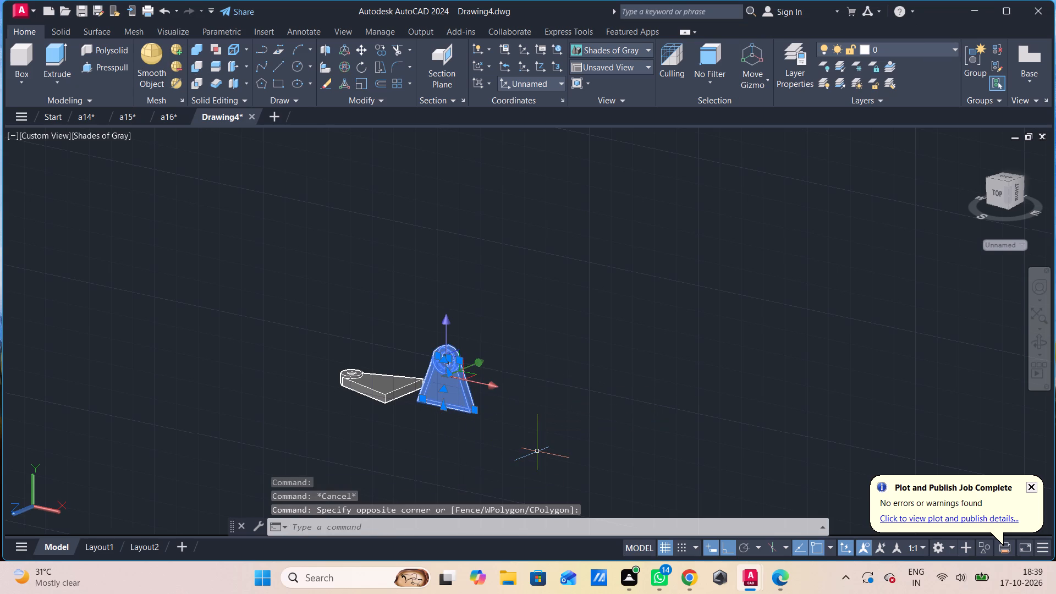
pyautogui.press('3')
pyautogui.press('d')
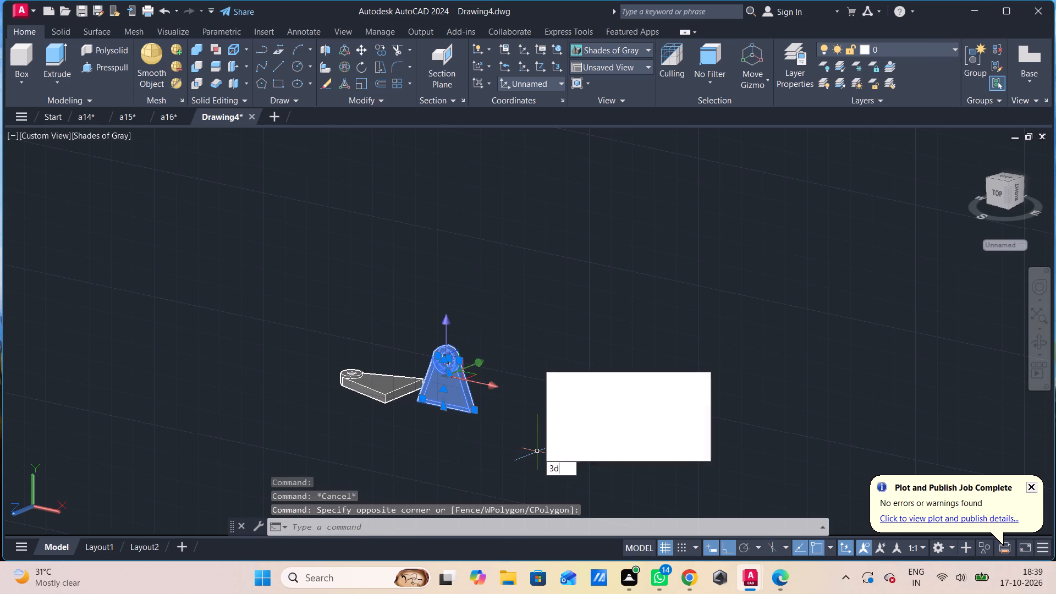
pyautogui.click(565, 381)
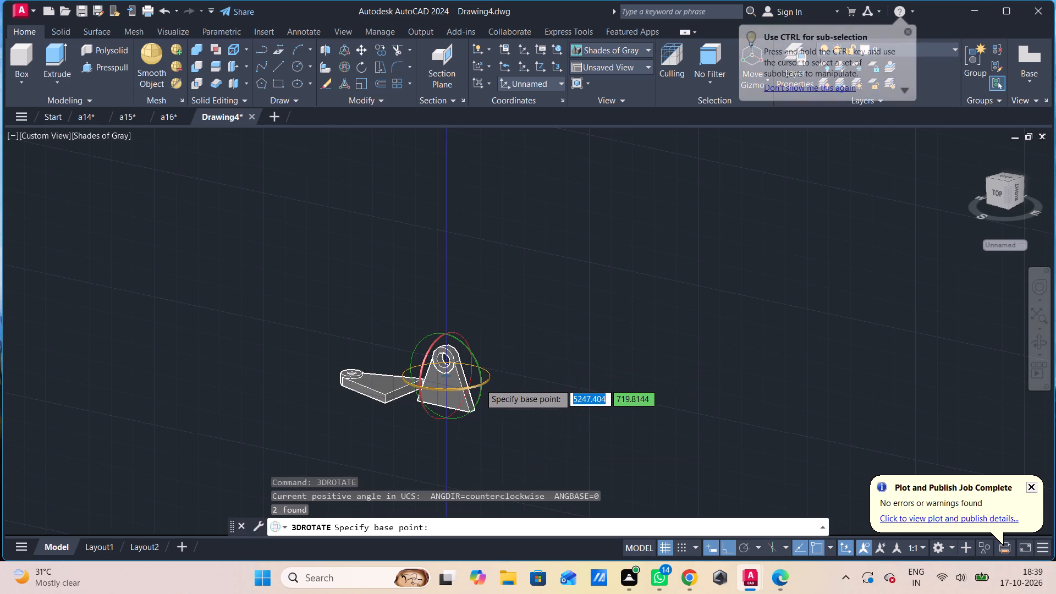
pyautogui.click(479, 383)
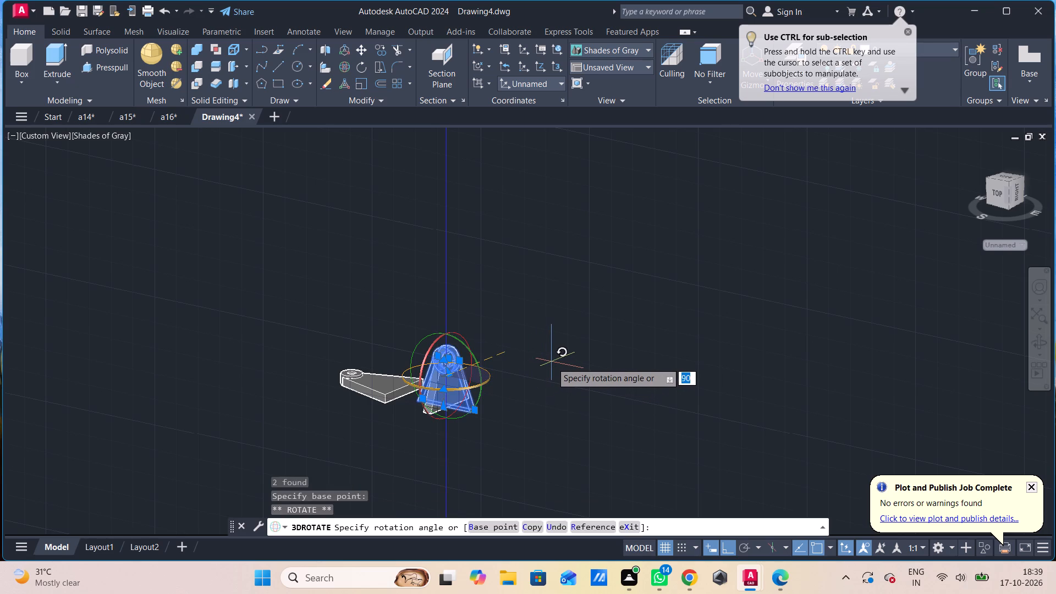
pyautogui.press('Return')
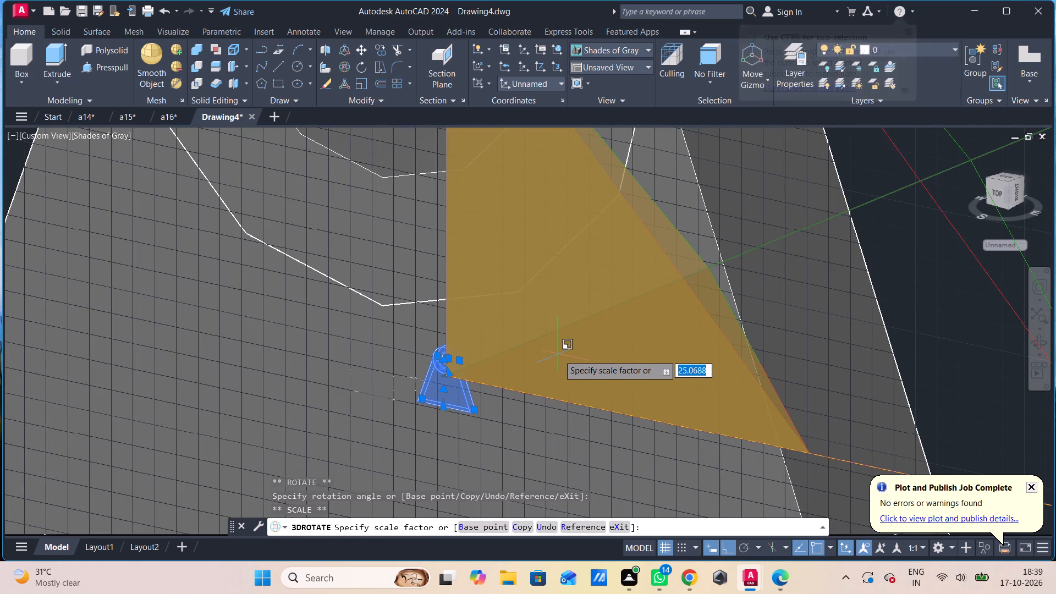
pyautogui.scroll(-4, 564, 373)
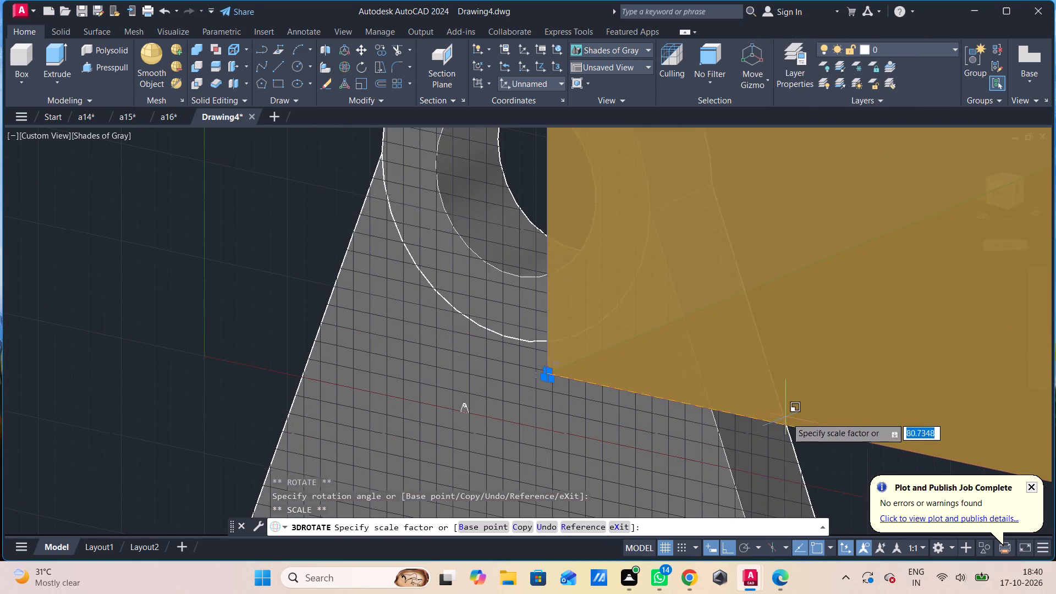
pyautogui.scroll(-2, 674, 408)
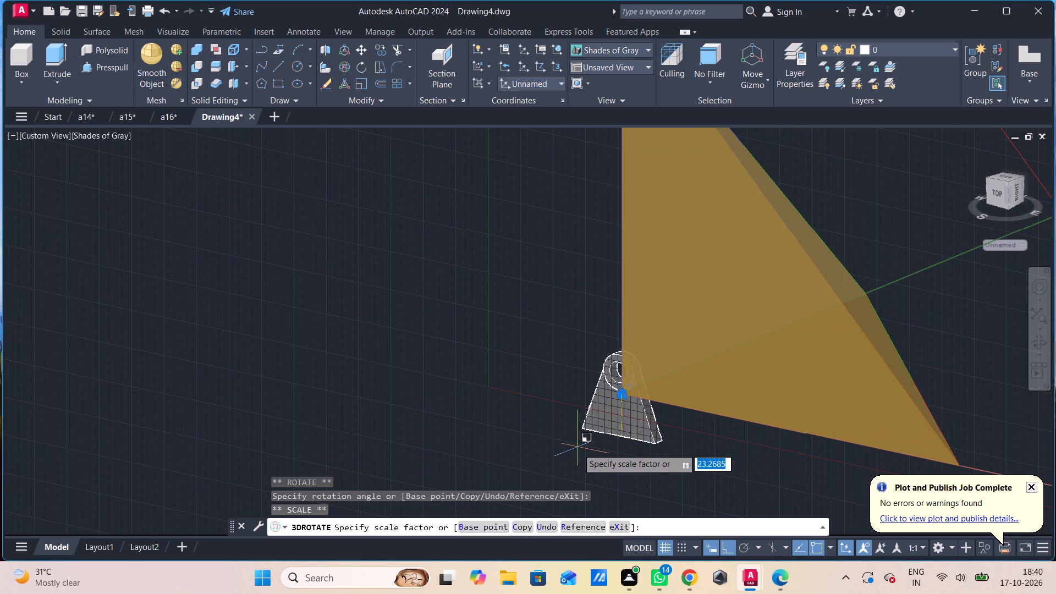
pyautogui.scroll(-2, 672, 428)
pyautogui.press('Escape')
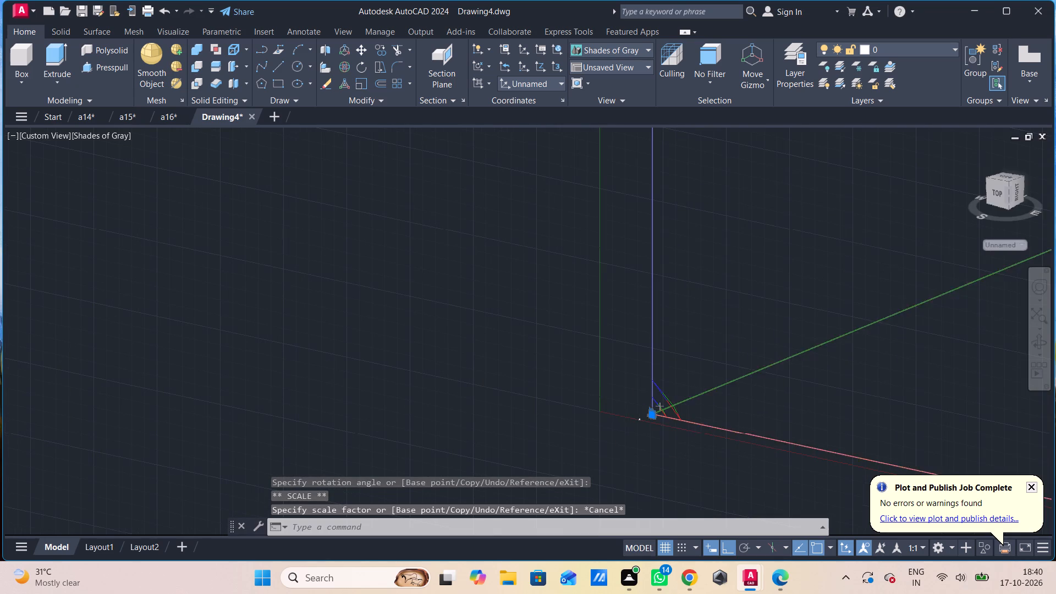
# Rotate the upright tapered solid and its ring together 270° about the vertical axis with 3DROTATE.
pyautogui.scroll(7, 670, 432)
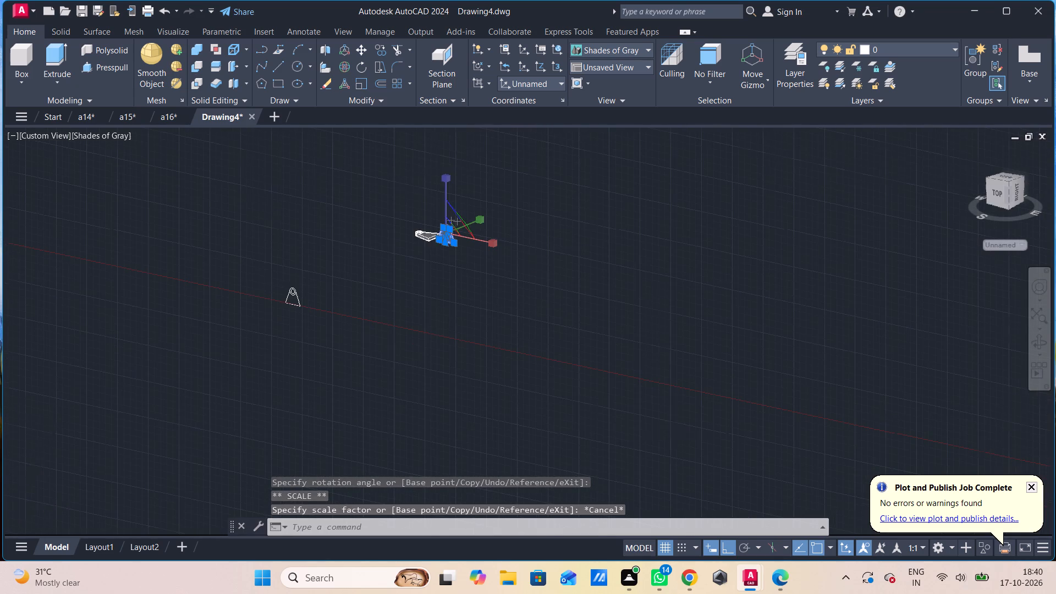
pyautogui.scroll(2, 673, 431)
pyautogui.moveTo(682, 436); pyautogui.dragTo(763, 585, button='middle')
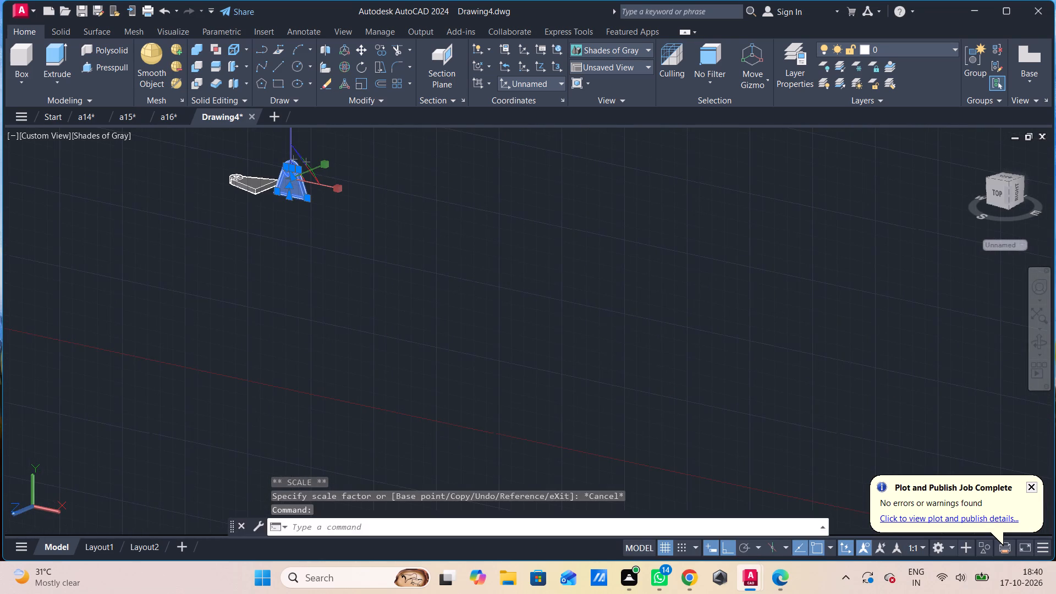
pyautogui.moveTo(435, 277); pyautogui.dragTo(520, 490, button='middle')
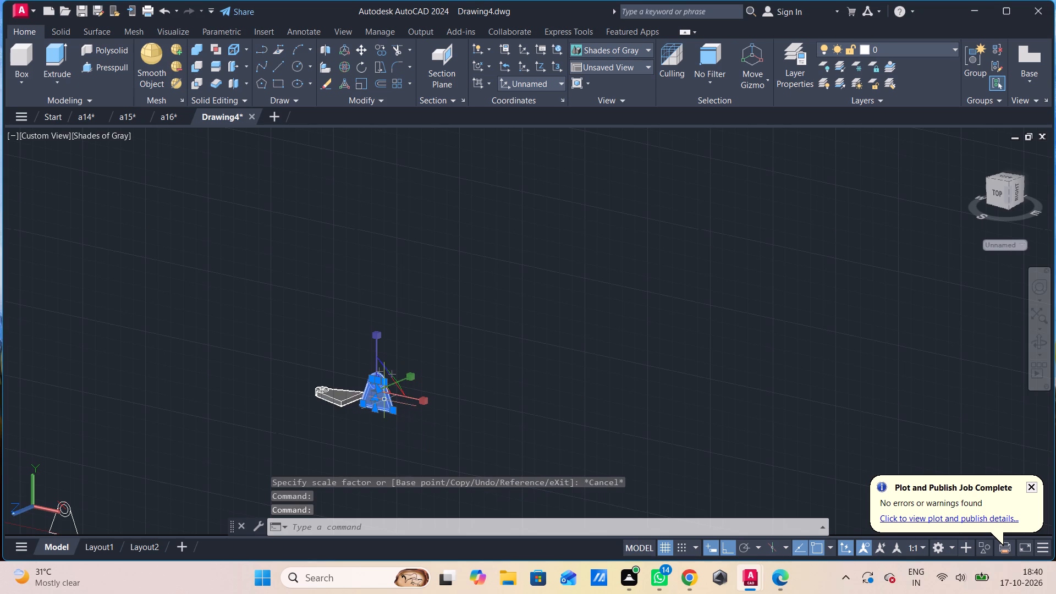
pyautogui.scroll(3, 410, 391)
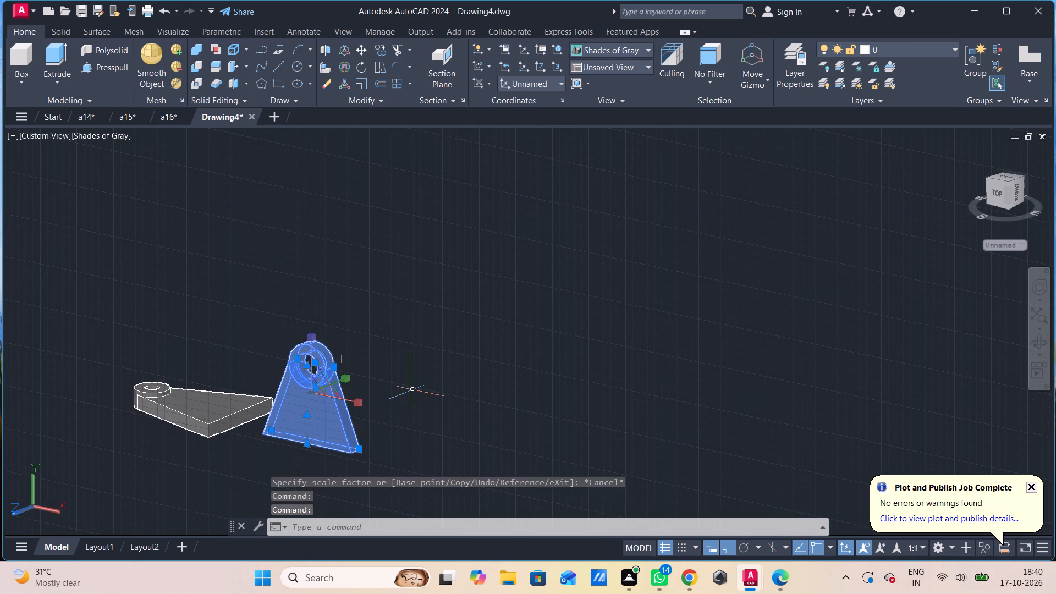
pyautogui.click(341, 415)
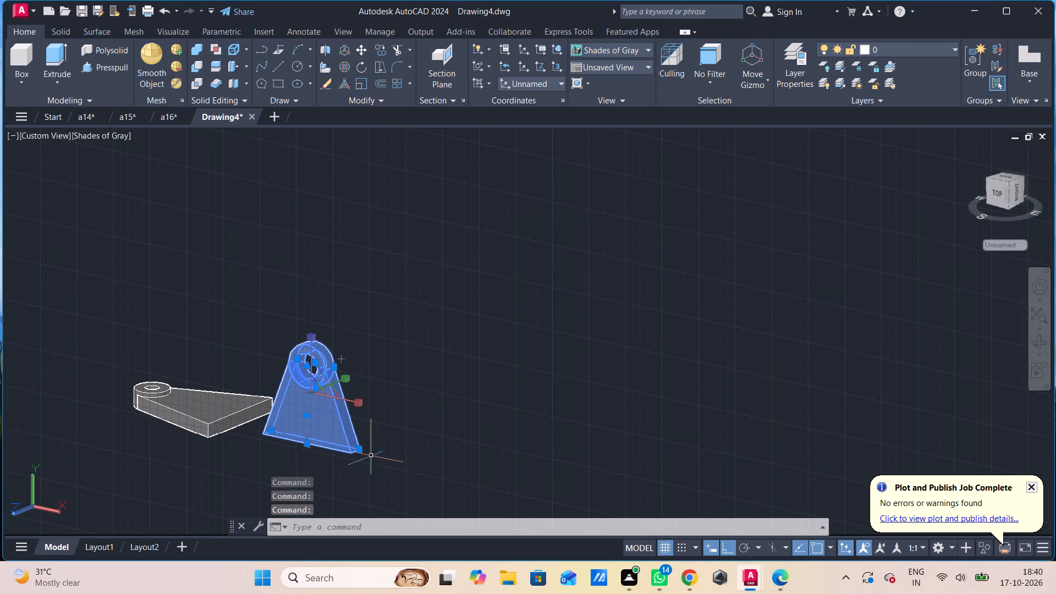
pyautogui.press('3')
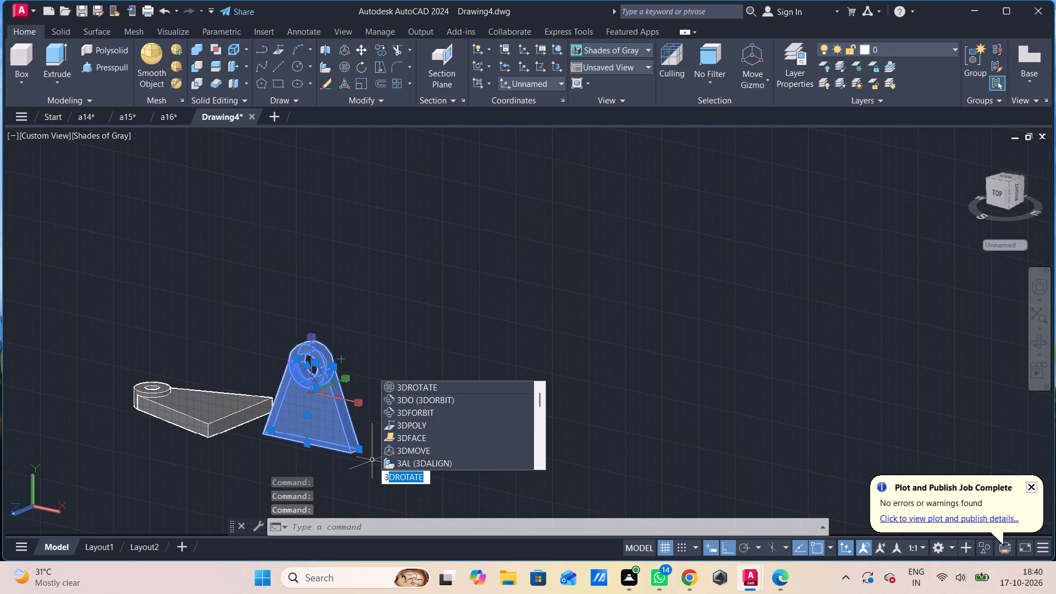
pyautogui.click(420, 382)
pyautogui.click(300, 406)
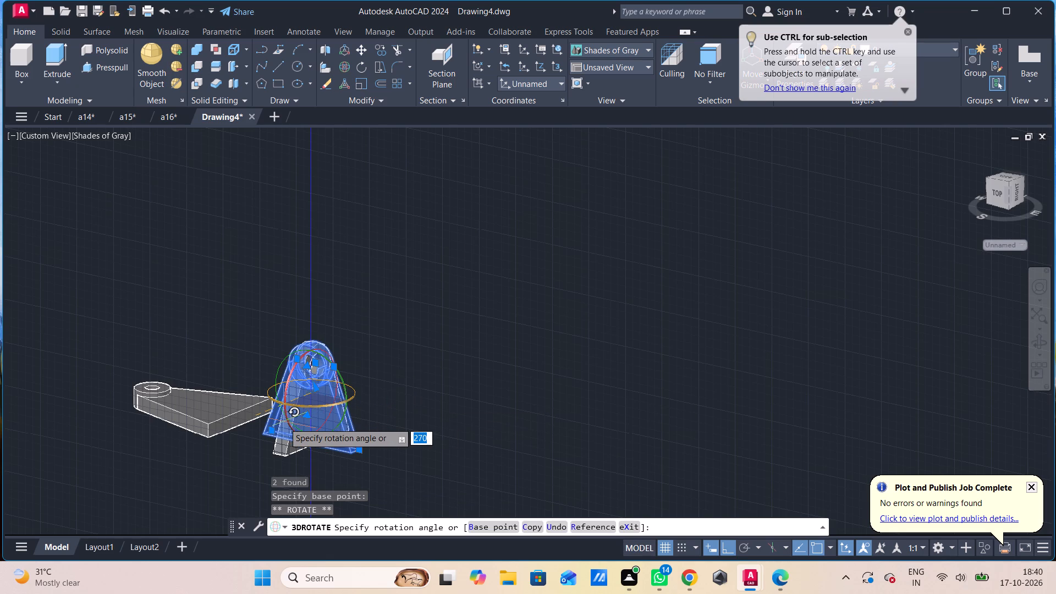
pyautogui.click(284, 422)
pyautogui.press('Escape')
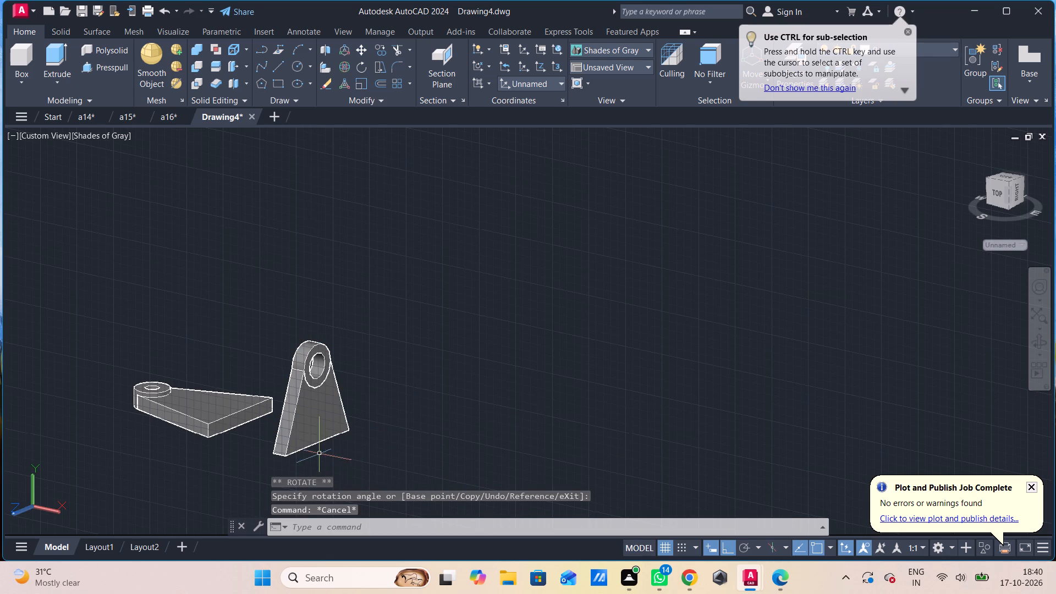
# Move the upright solid and its ring from the upright's outer bottom corner onto the top corner of the tapered plate's wide end.
pyautogui.click(282, 449)
pyautogui.moveTo(309, 361); pyautogui.dragTo(311, 404)
pyautogui.press('Escape')
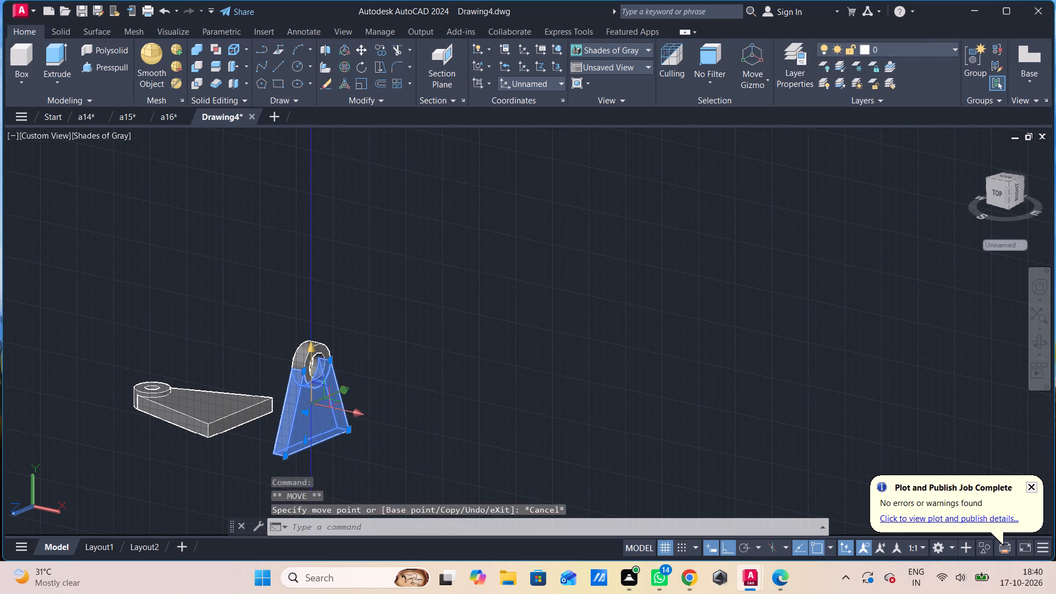
pyautogui.click(305, 360)
pyautogui.write('m')
pyautogui.press('space')
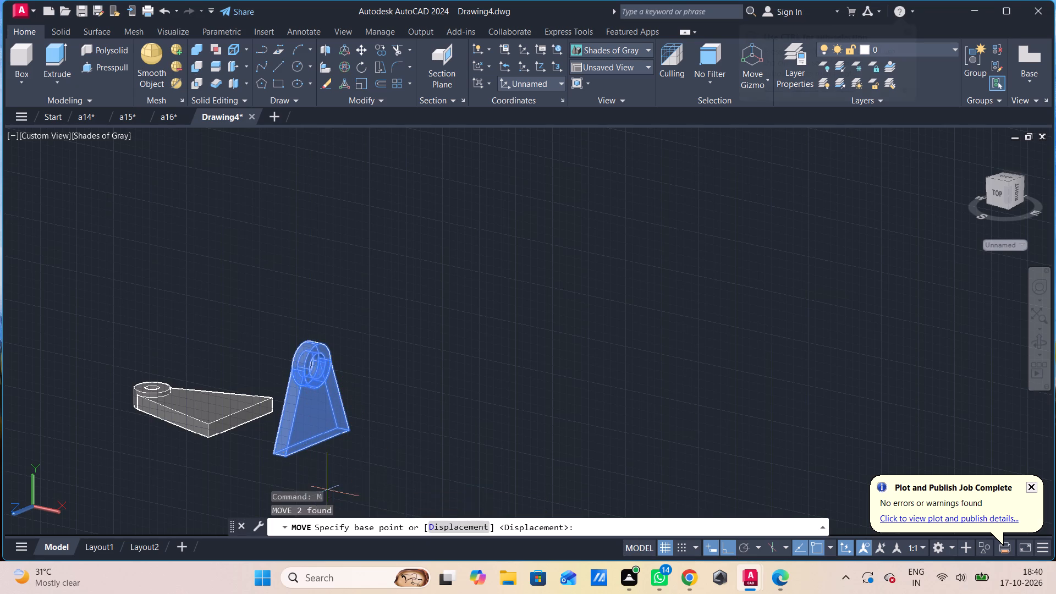
pyautogui.click(274, 457)
pyautogui.scroll(2, 205, 410)
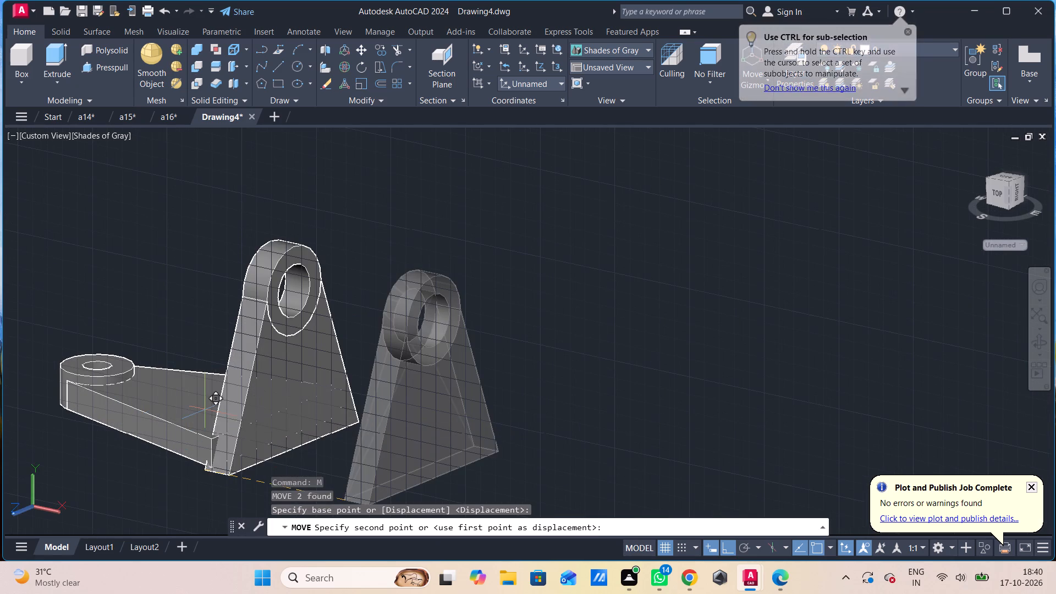
pyautogui.click(217, 444)
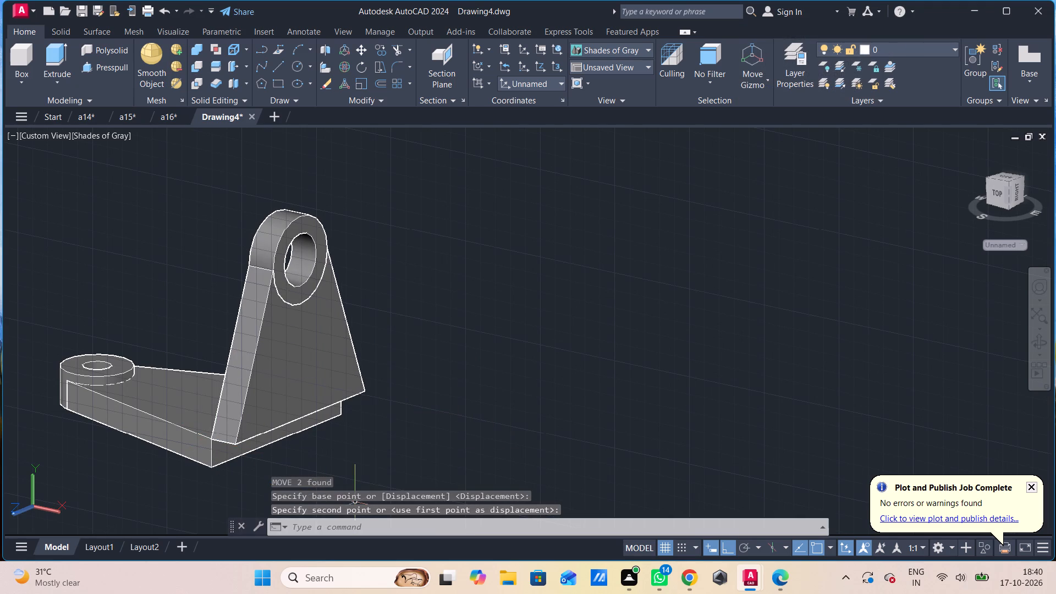
# Draw two connected lines along the upright's bottom thickness edge and down the plate's corner edge at its wide end.
pyautogui.press('`')
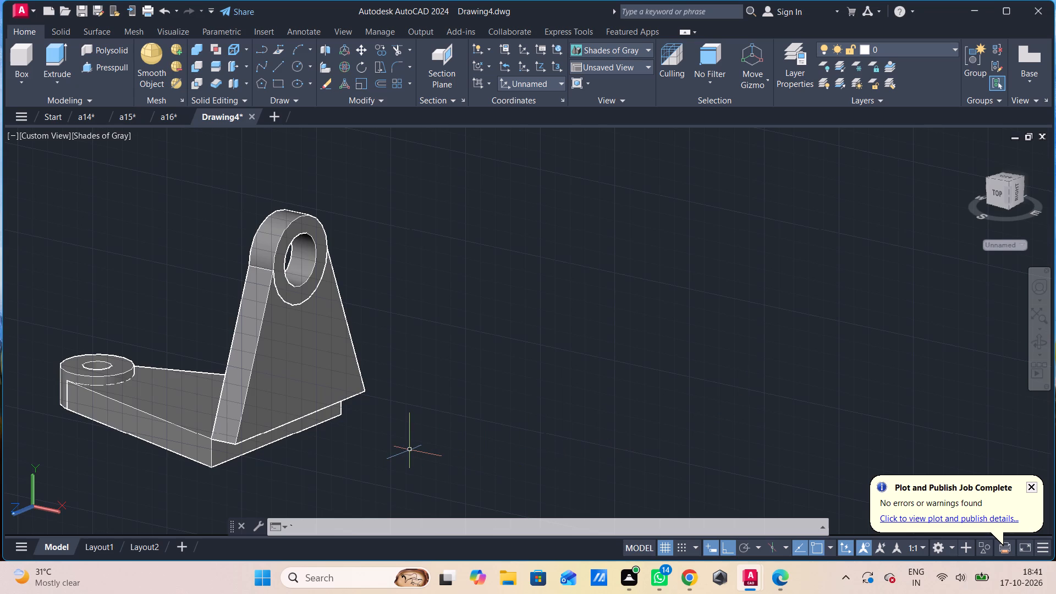
pyautogui.moveTo(410, 415); pyautogui.dragTo(437, 414, button='middle')
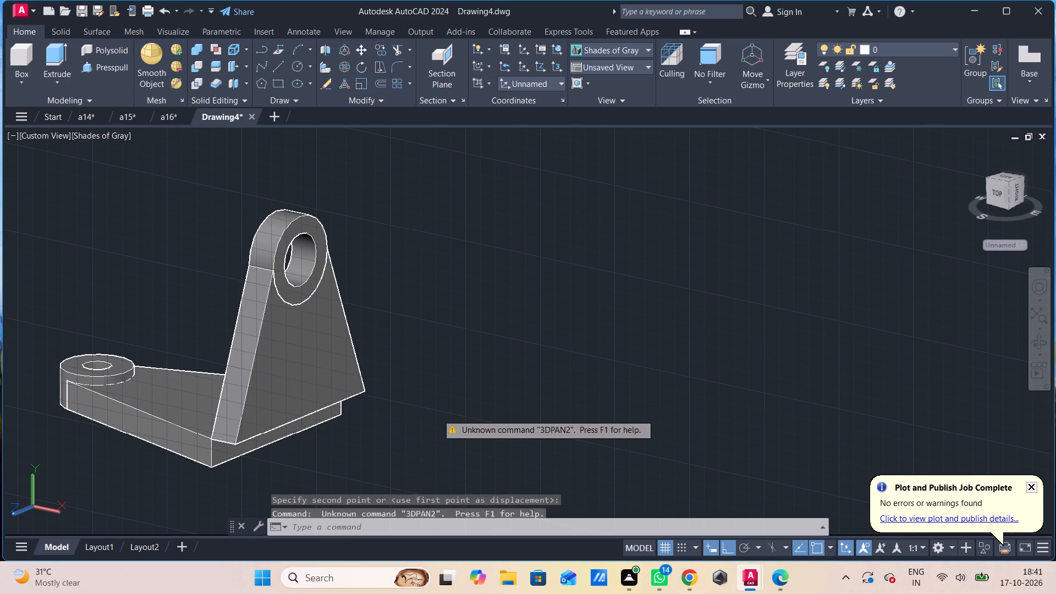
pyautogui.moveTo(437, 414); pyautogui.dragTo(459, 415, button='middle')
pyautogui.moveTo(454, 387); pyautogui.dragTo(532, 386, button='middle')
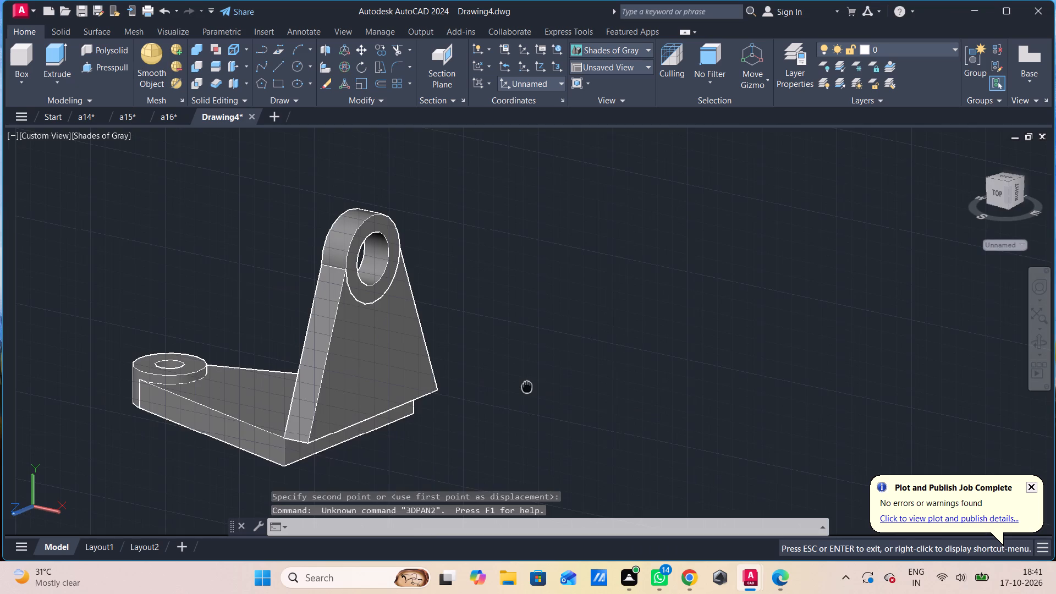
pyautogui.moveTo(532, 386); pyautogui.dragTo(631, 364, button='middle')
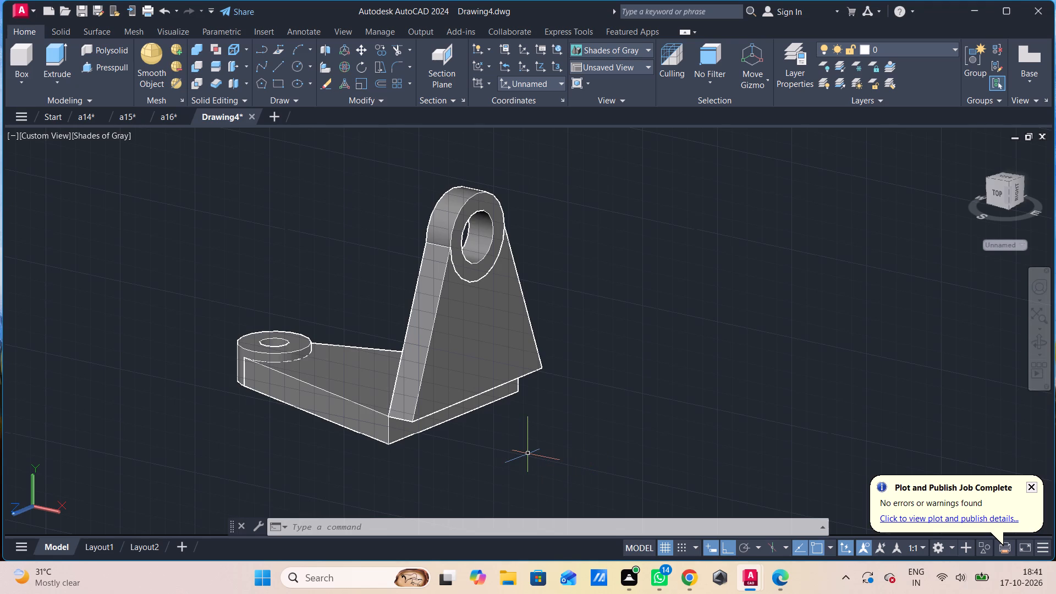
pyautogui.write('l')
pyautogui.press('space')
pyautogui.keyDown('shift'); pyautogui.moveTo(505, 483); pyautogui.dragTo(571, 479, button='middle'); pyautogui.keyUp('shift')
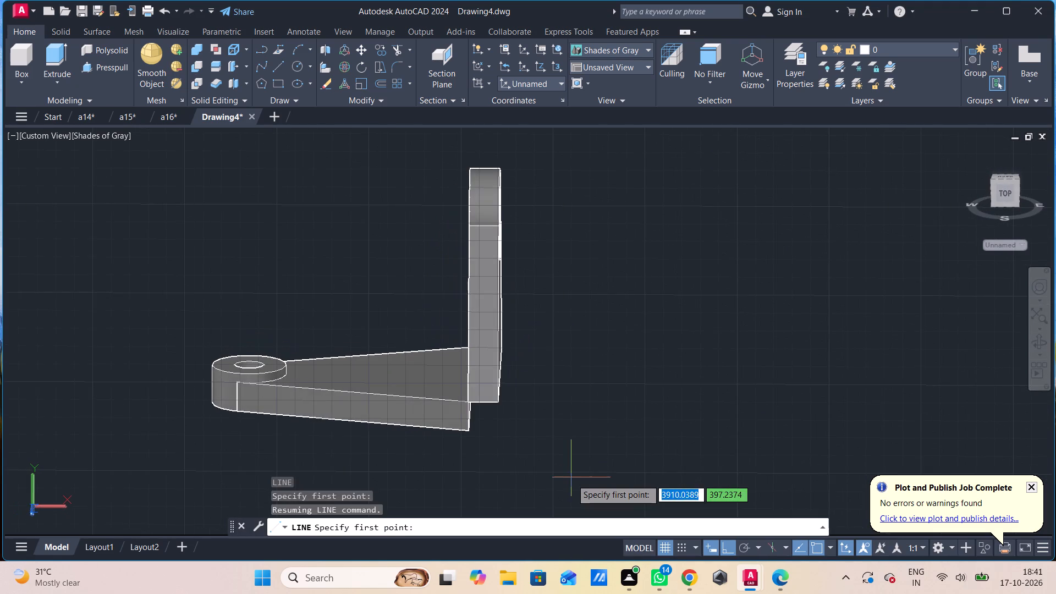
pyautogui.scroll(3, 567, 479)
pyautogui.moveTo(567, 479); pyautogui.dragTo(691, 491, button='middle')
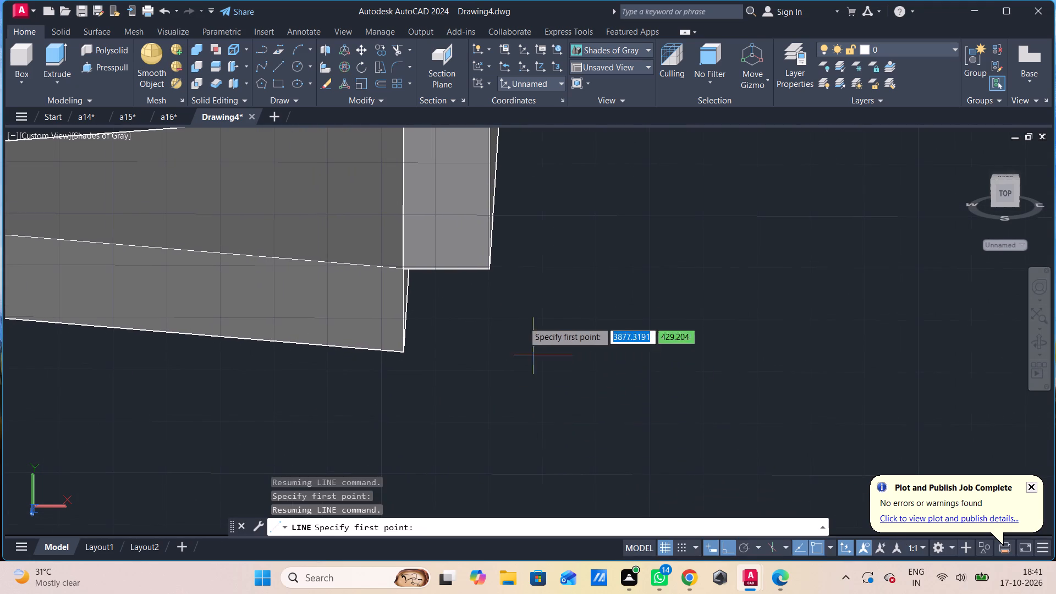
pyautogui.click(486, 272)
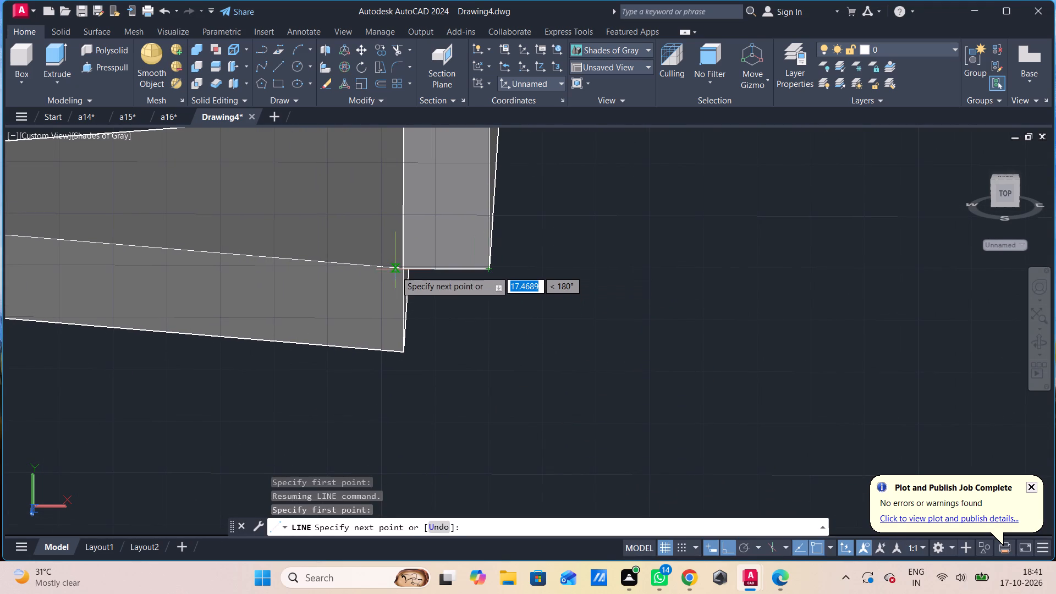
pyautogui.click(404, 269)
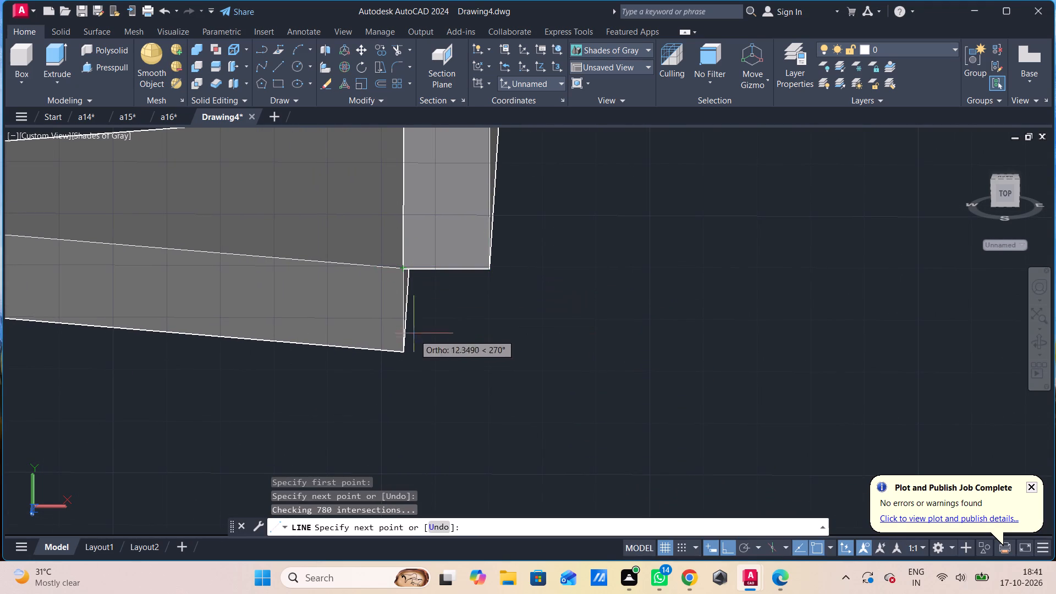
pyautogui.click(399, 356)
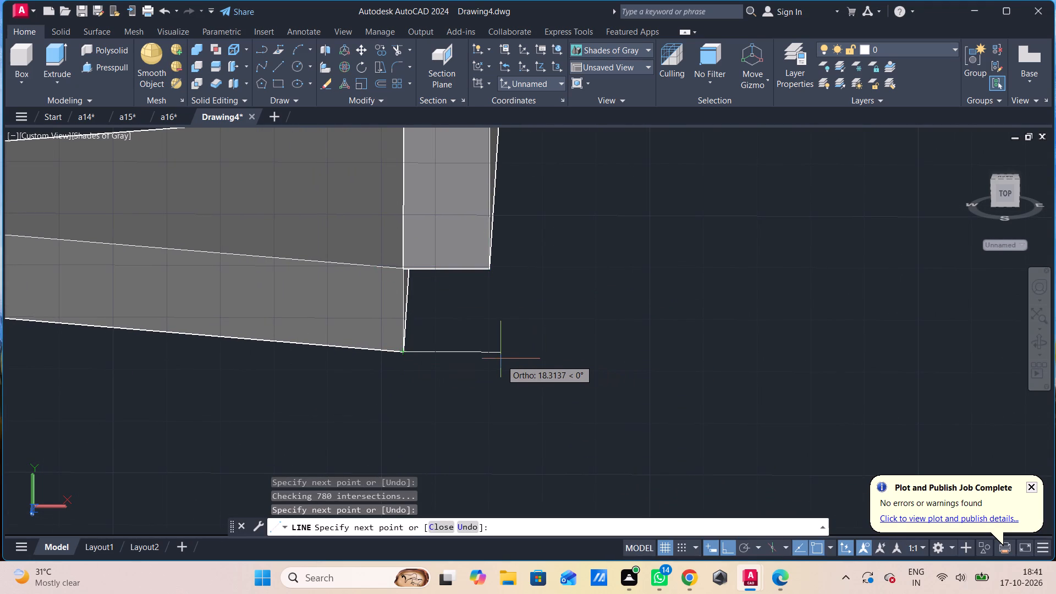
pyautogui.press('Escape')
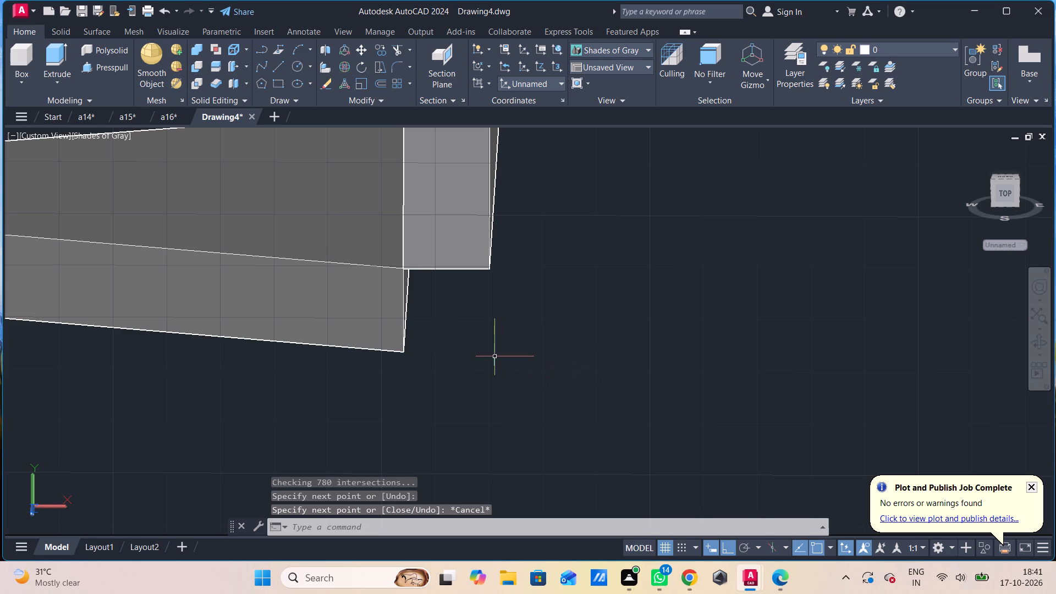
# Draw a line straight down from the upright's outer bottom corner and another across from the plate's lower corner so they cross.
pyautogui.press('l')
pyautogui.press('space')
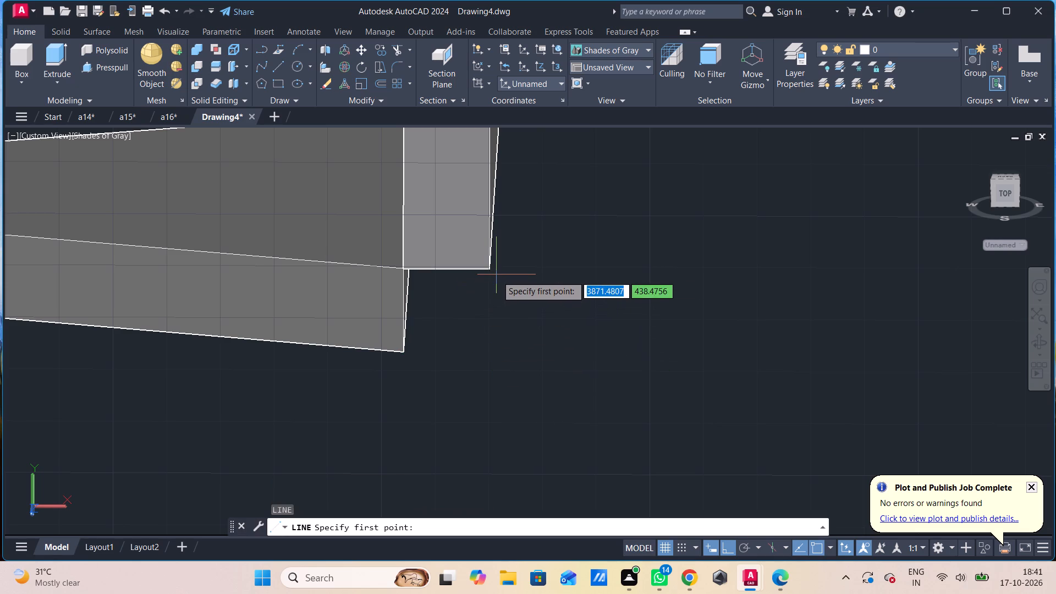
pyautogui.click(493, 271)
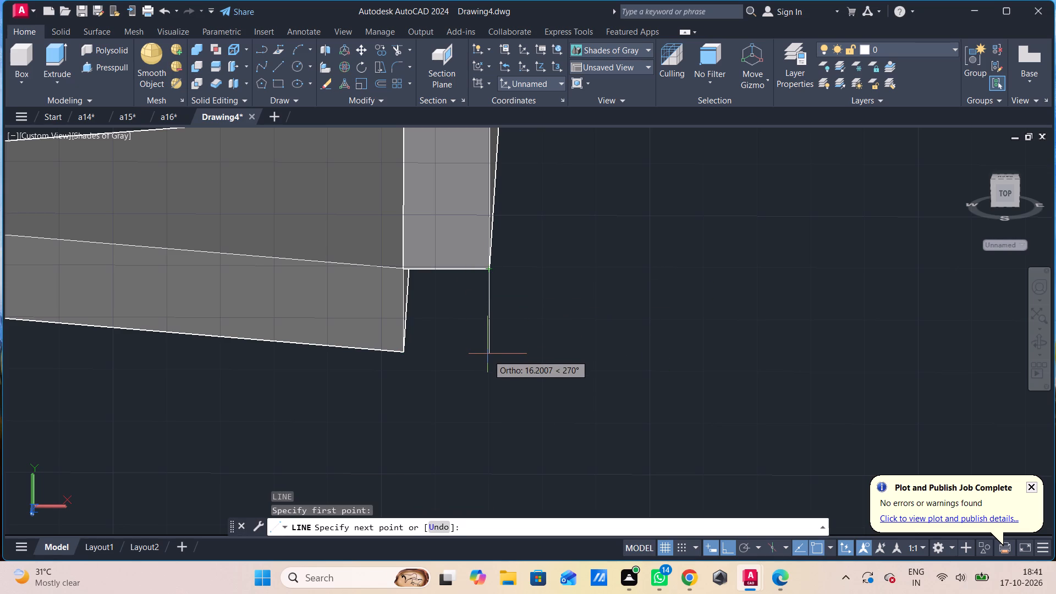
pyautogui.click(488, 377)
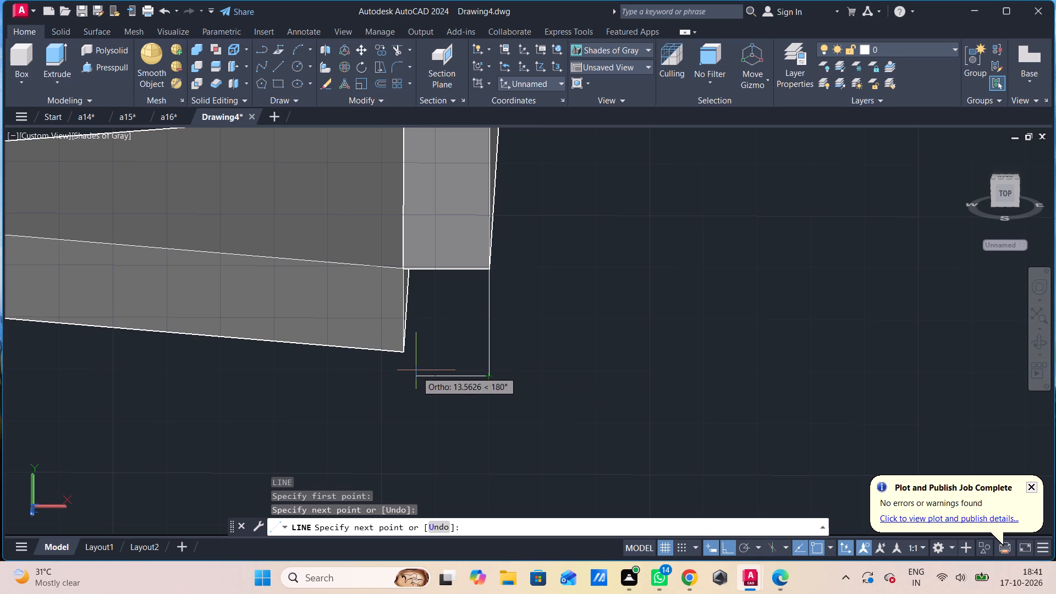
pyautogui.press('Escape')
pyautogui.press('l')
pyautogui.press('space')
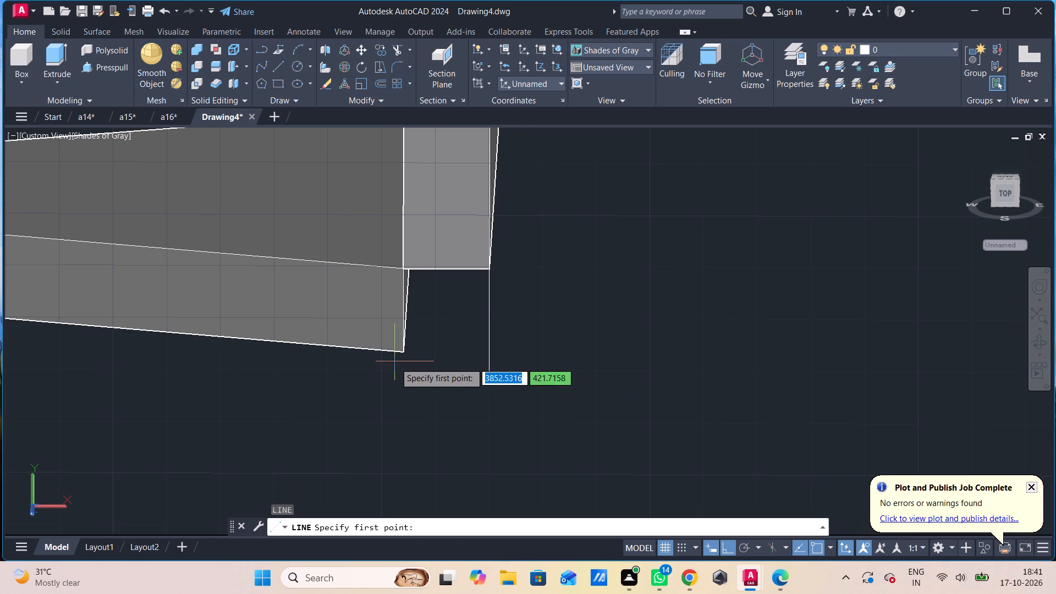
pyautogui.click(399, 354)
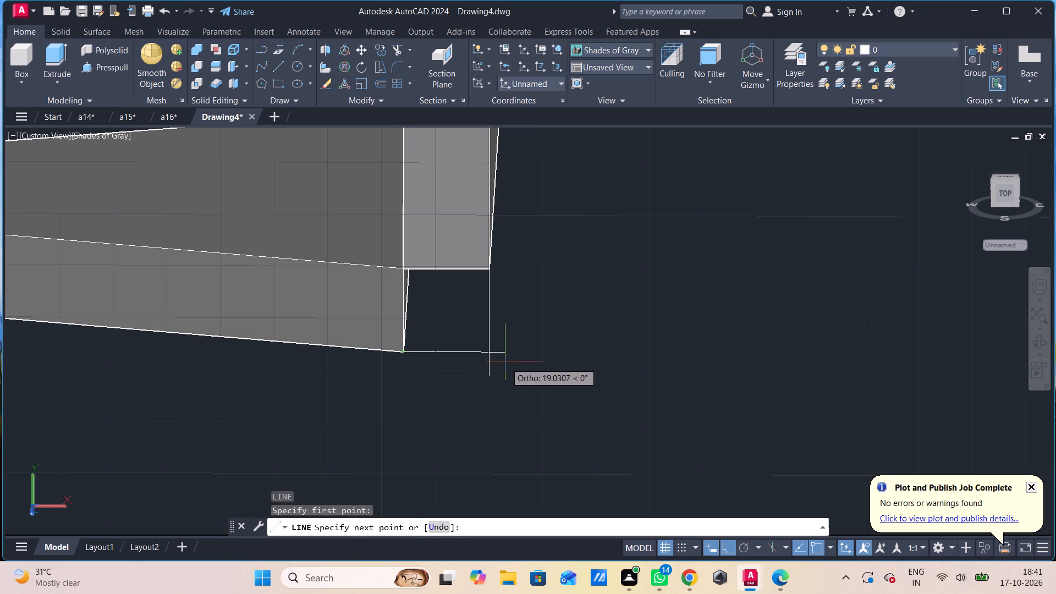
pyautogui.click(505, 362)
pyautogui.press('Escape')
# Trim the overhanging ends of the two crossing lines at their intersection to close the corner profile.
pyautogui.write('tr')
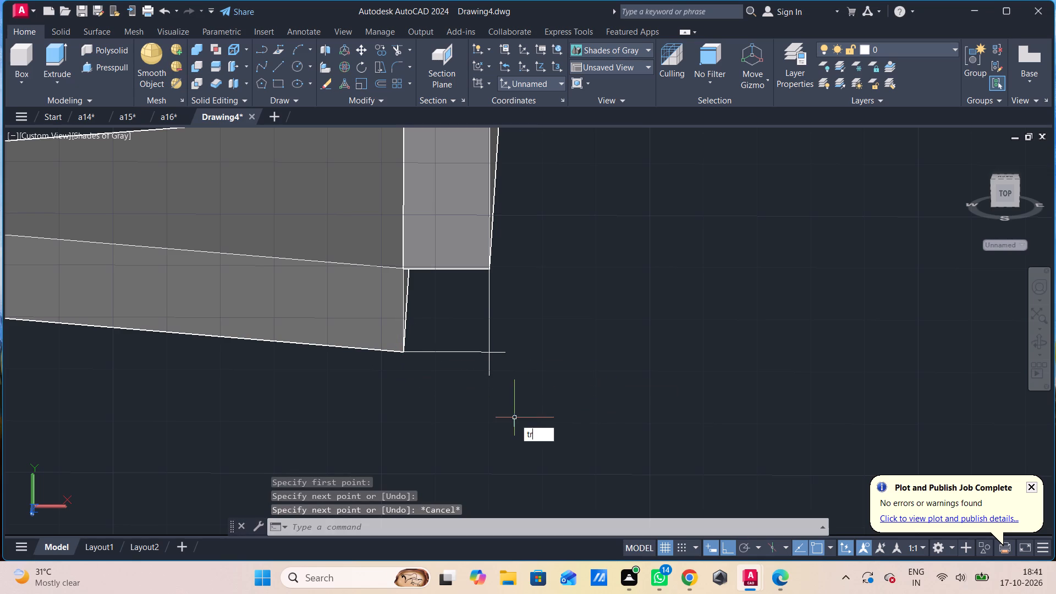
pyautogui.press('space')
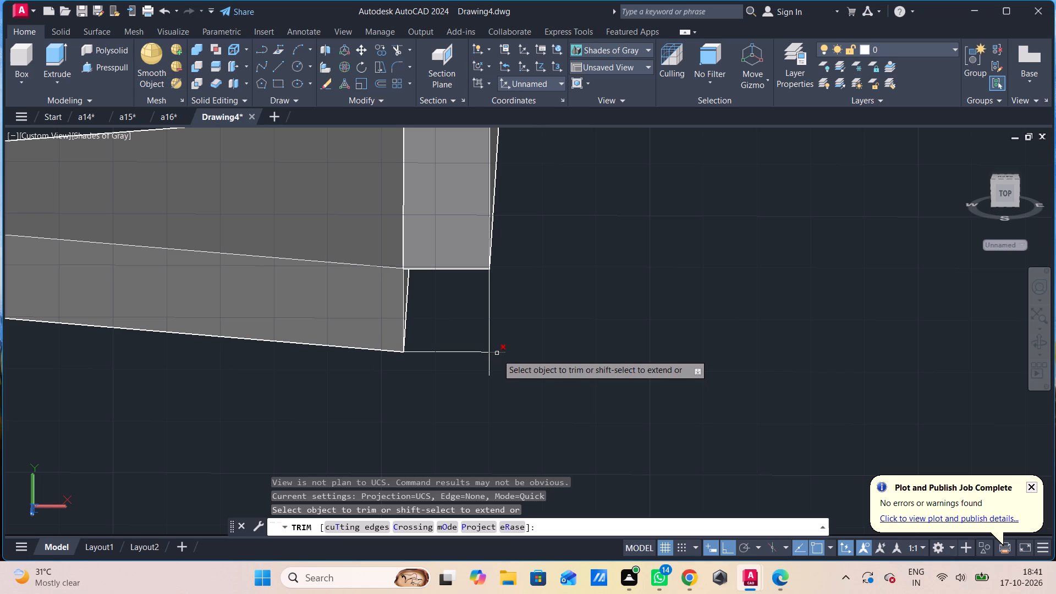
pyautogui.click(497, 354)
pyautogui.click(489, 372)
pyautogui.press('Escape')
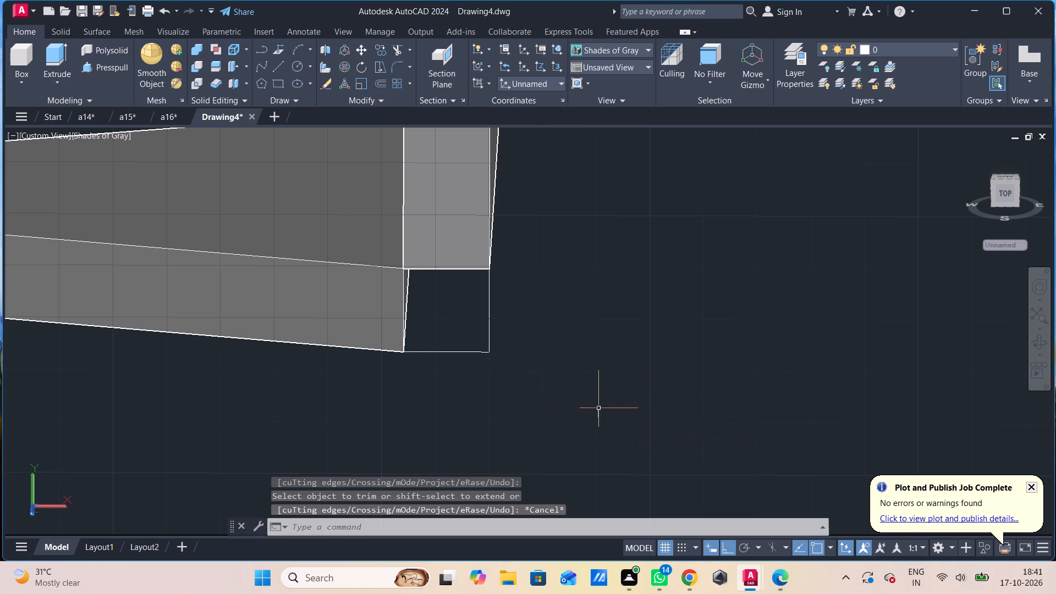
# In the 2D Wireframe visual style, join the four corner profile lines into one polyline.
pyautogui.click(97, 131)
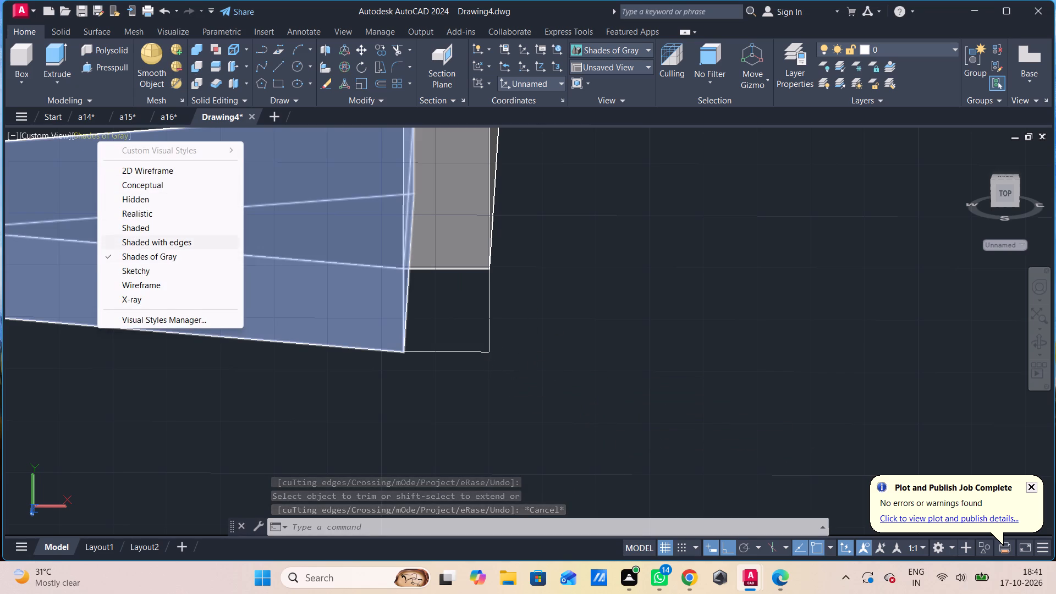
pyautogui.click(143, 169)
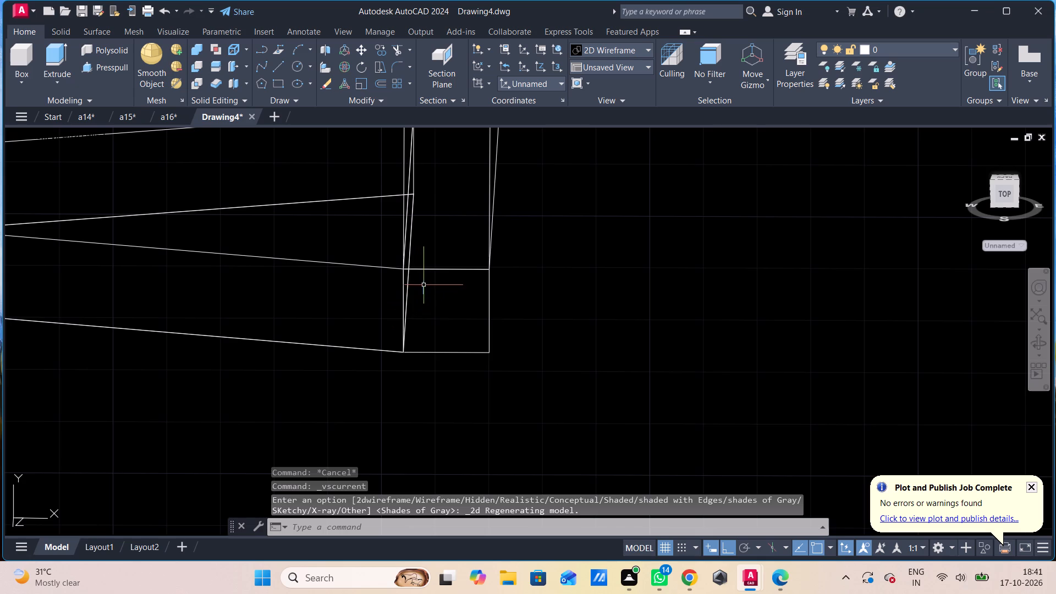
pyautogui.click(426, 269)
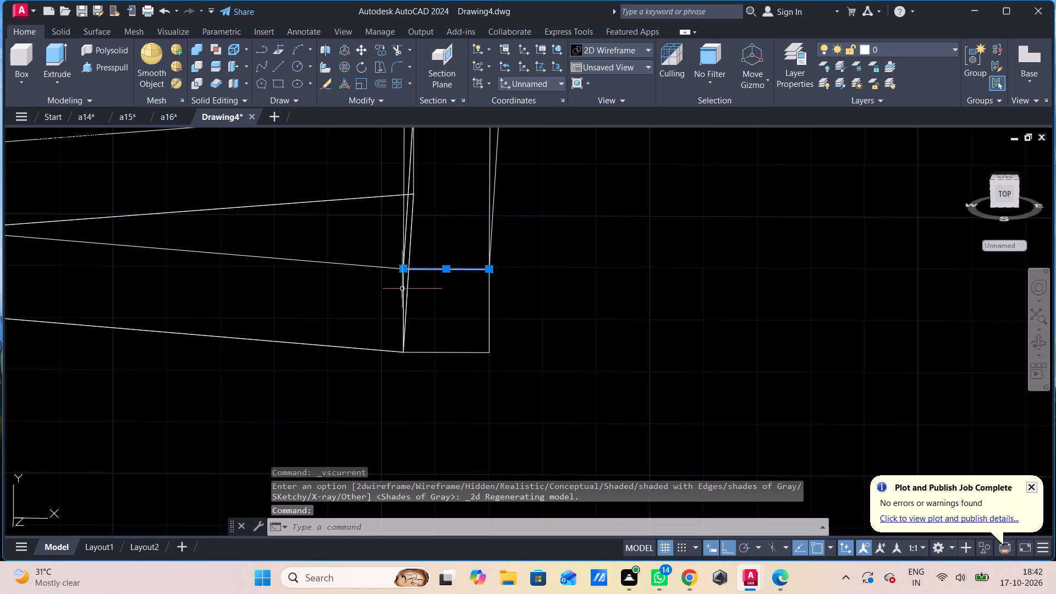
pyautogui.click(403, 287)
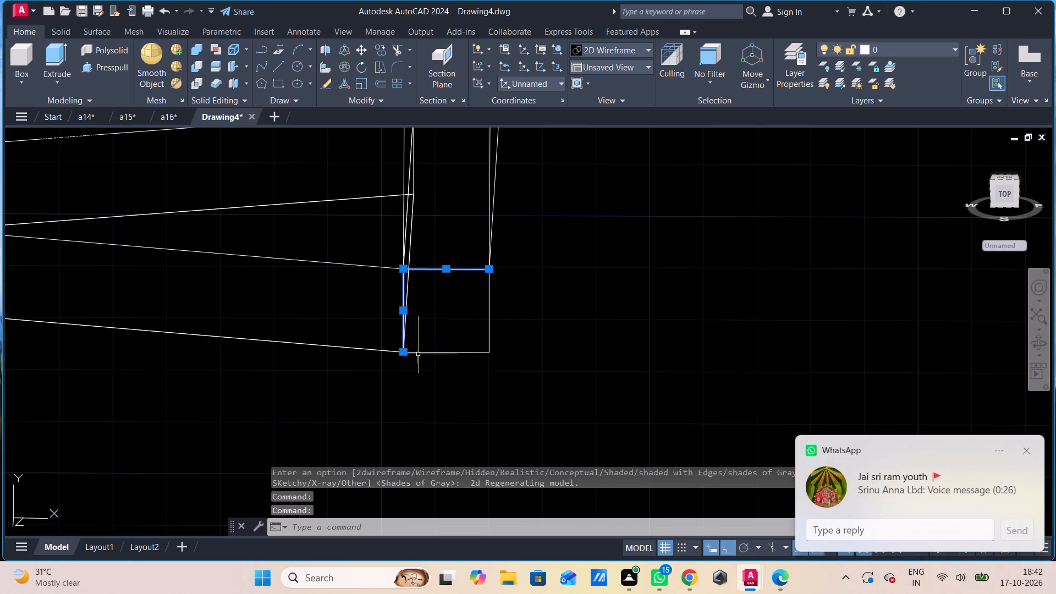
pyautogui.click(418, 355)
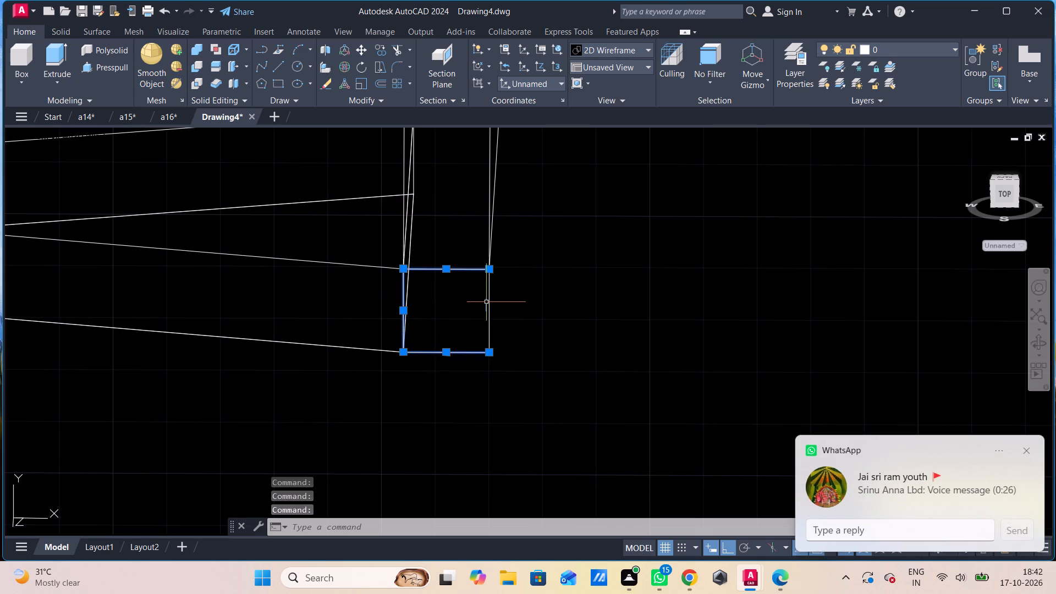
pyautogui.click(487, 302)
pyautogui.press('j')
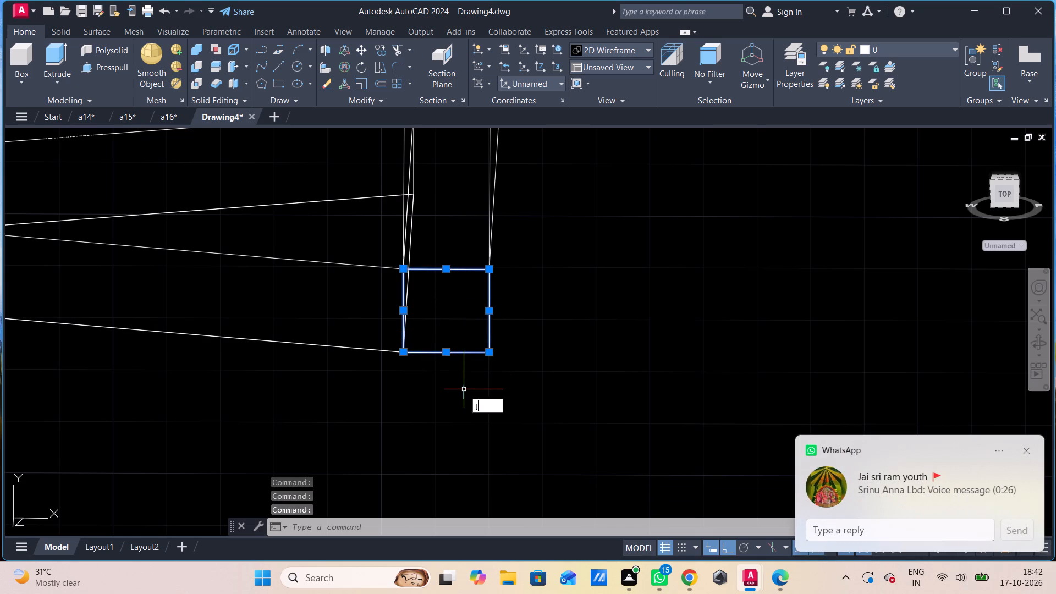
pyautogui.press('Return')
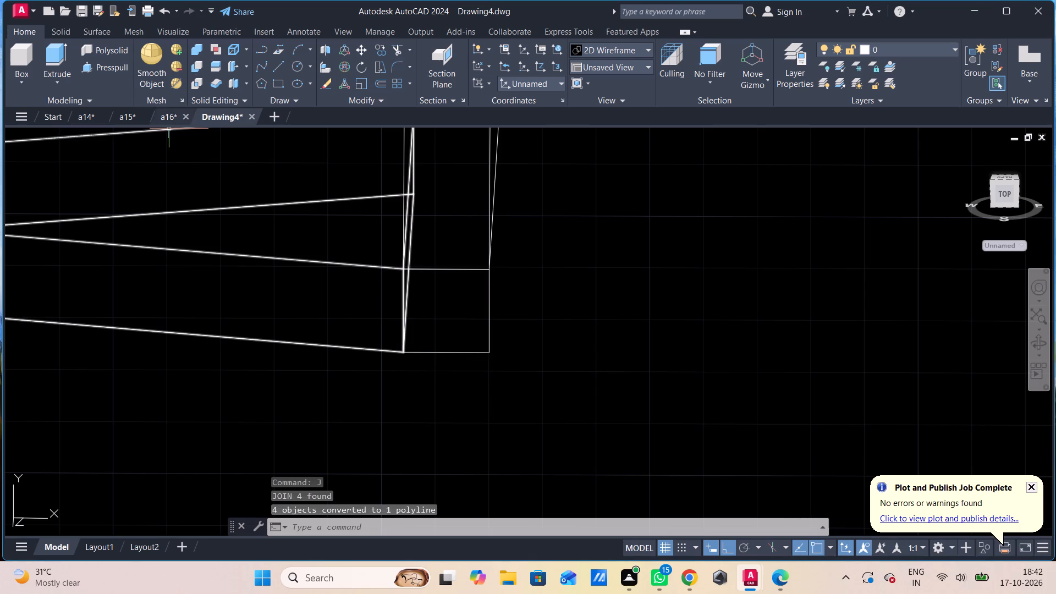
# Presspull the closed corner profile about 120 along the plate's wide end, up to its far corner beneath the upright.
pyautogui.click(108, 63)
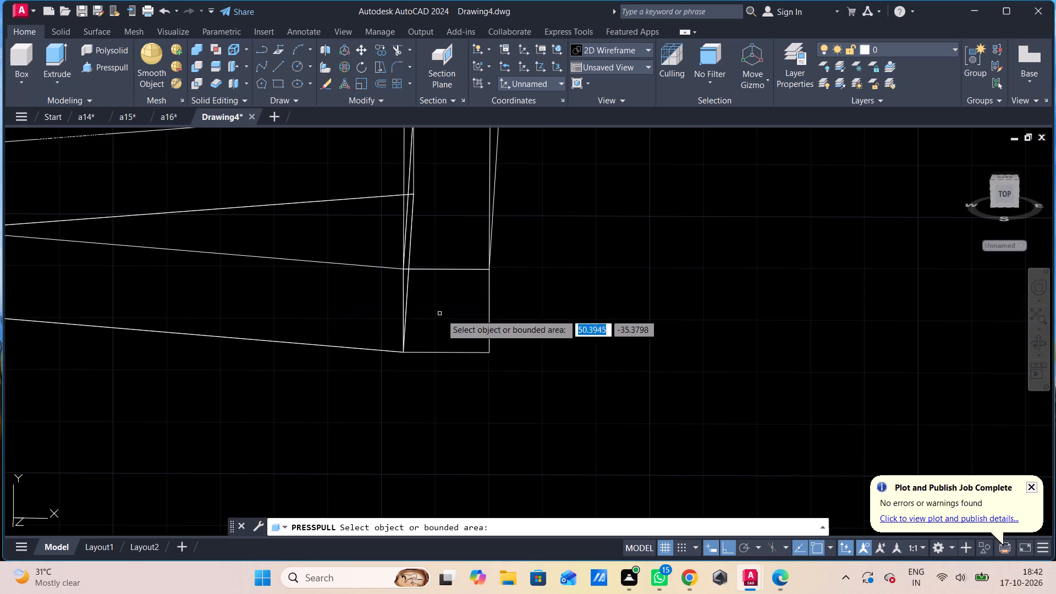
pyautogui.click(442, 313)
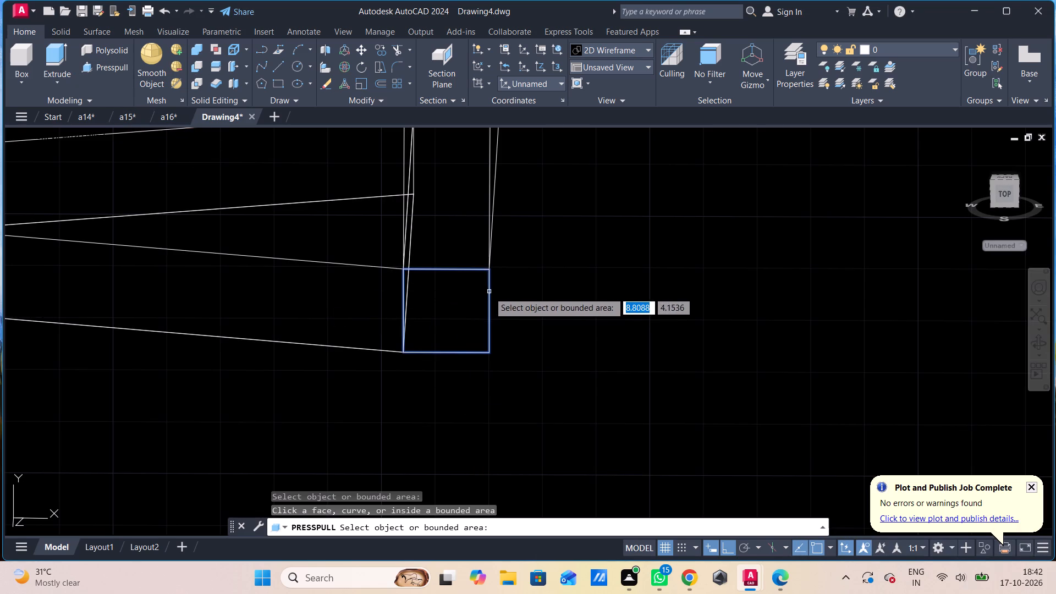
pyautogui.click(489, 292)
pyautogui.moveTo(546, 211); pyautogui.dragTo(482, 237, button='middle')
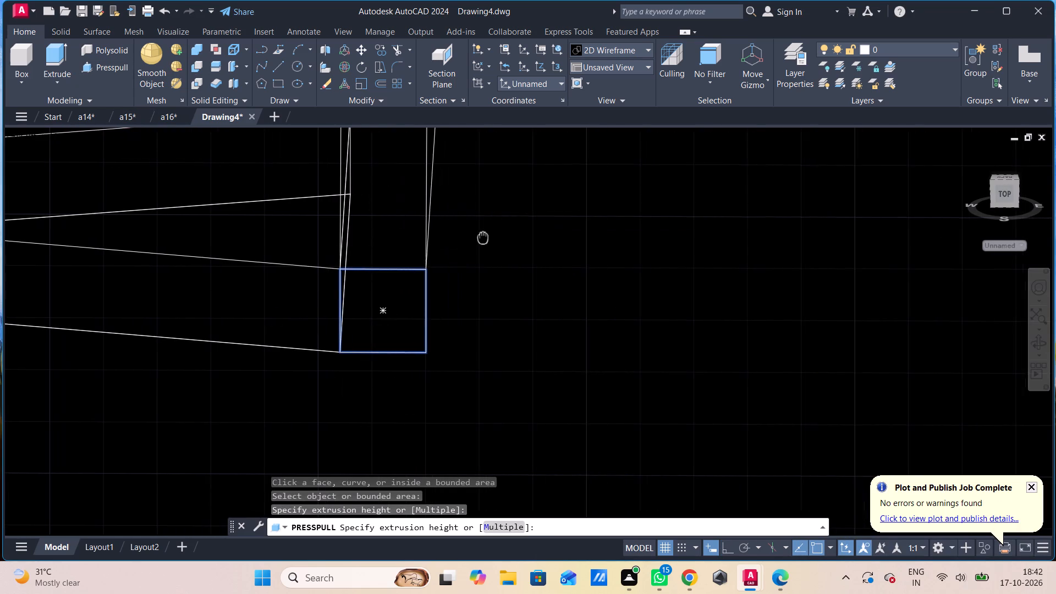
pyautogui.moveTo(482, 237); pyautogui.dragTo(486, 303, button='middle')
pyautogui.keyDown('shift'); pyautogui.moveTo(532, 304); pyautogui.dragTo(505, 316, button='middle'); pyautogui.keyUp('shift')
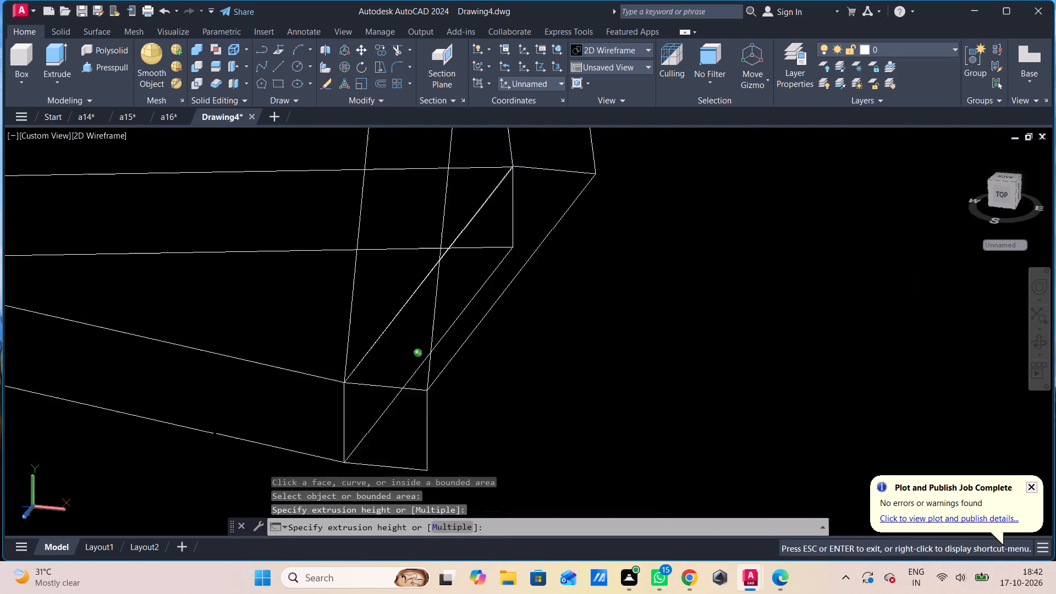
pyautogui.keyDown('shift'); pyautogui.moveTo(505, 316); pyautogui.dragTo(478, 328, button='middle'); pyautogui.keyUp('shift')
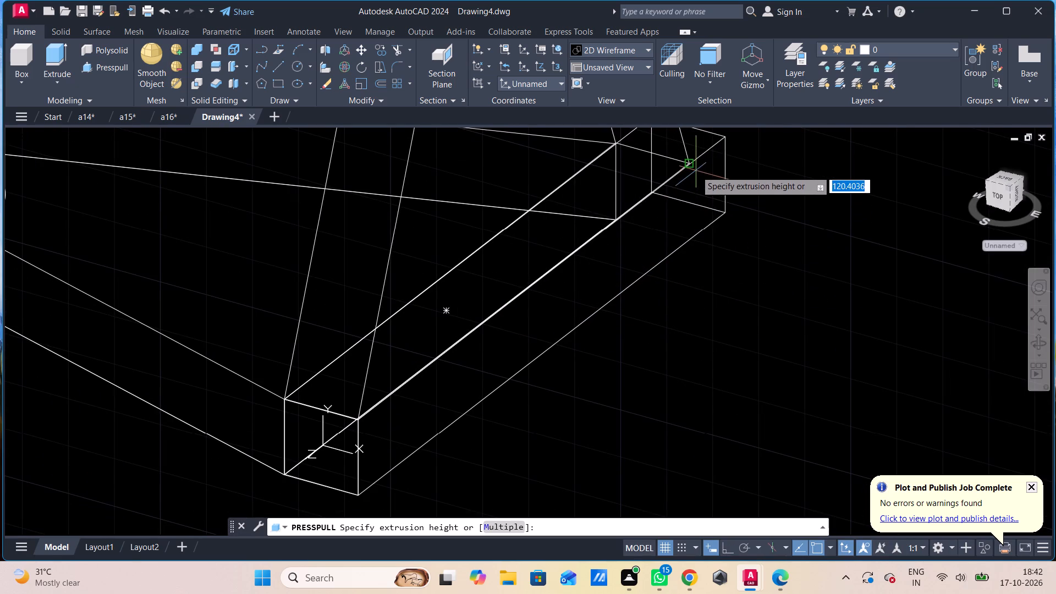
pyautogui.click(692, 167)
pyautogui.keyDown('shift'); pyautogui.moveTo(728, 362); pyautogui.dragTo(744, 366, button='middle'); pyautogui.keyUp('shift')
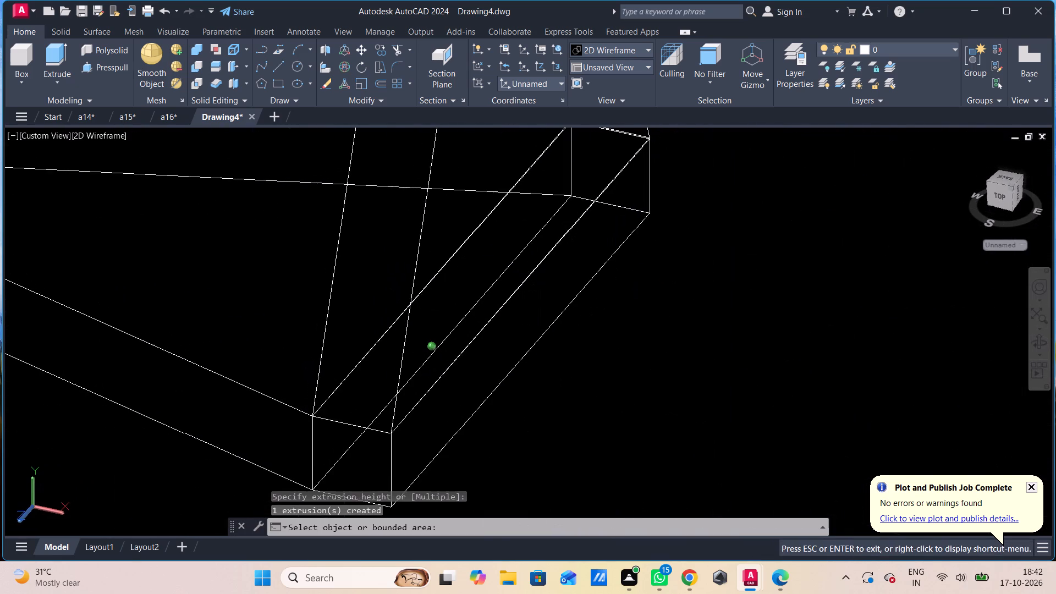
pyautogui.keyDown('shift'); pyautogui.moveTo(744, 366); pyautogui.dragTo(745, 366, button='middle'); pyautogui.keyUp('shift')
pyautogui.scroll(-3, 754, 364)
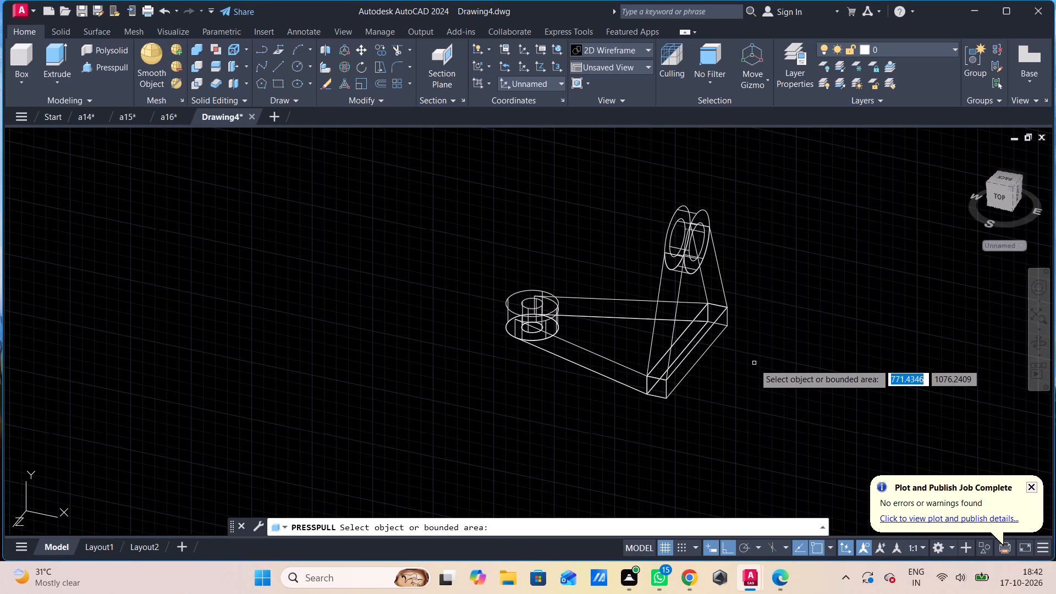
pyautogui.press('Escape')
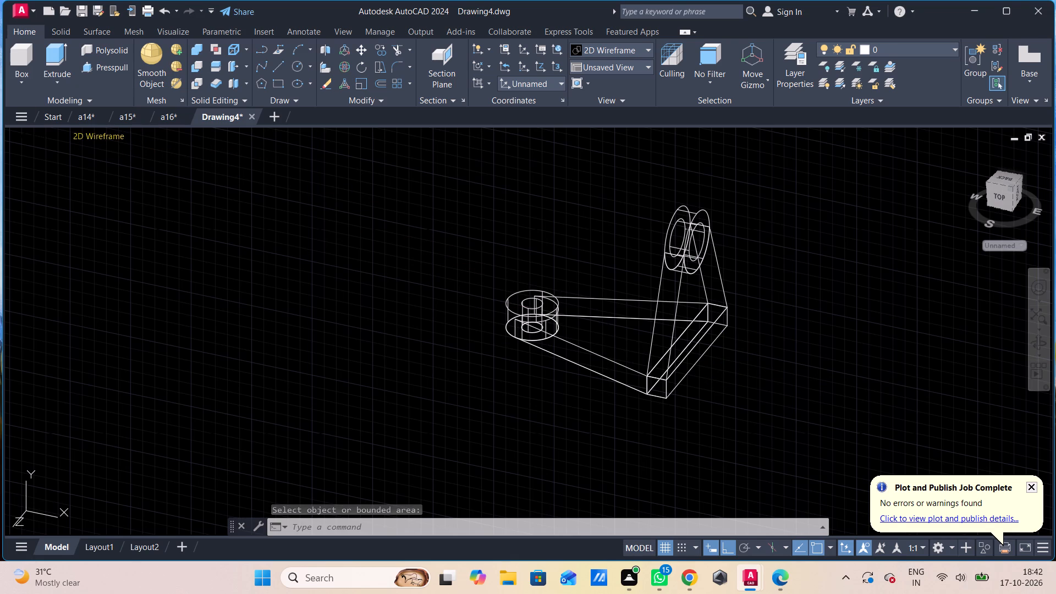
# Set the visual style to Shades of Gray and view the bracket from the front of the plate.
pyautogui.click(76, 133)
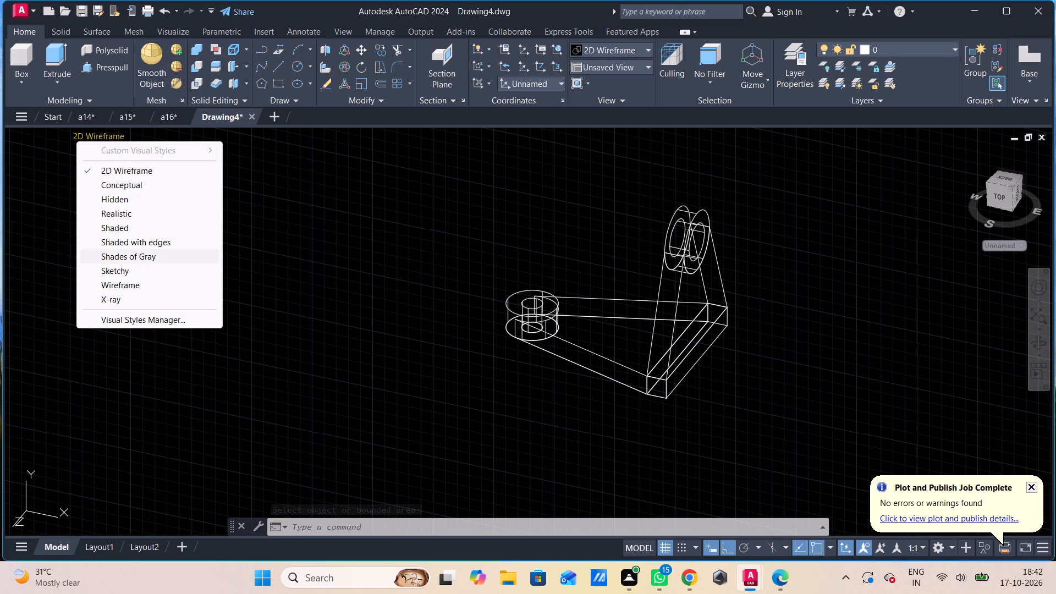
pyautogui.click(155, 261)
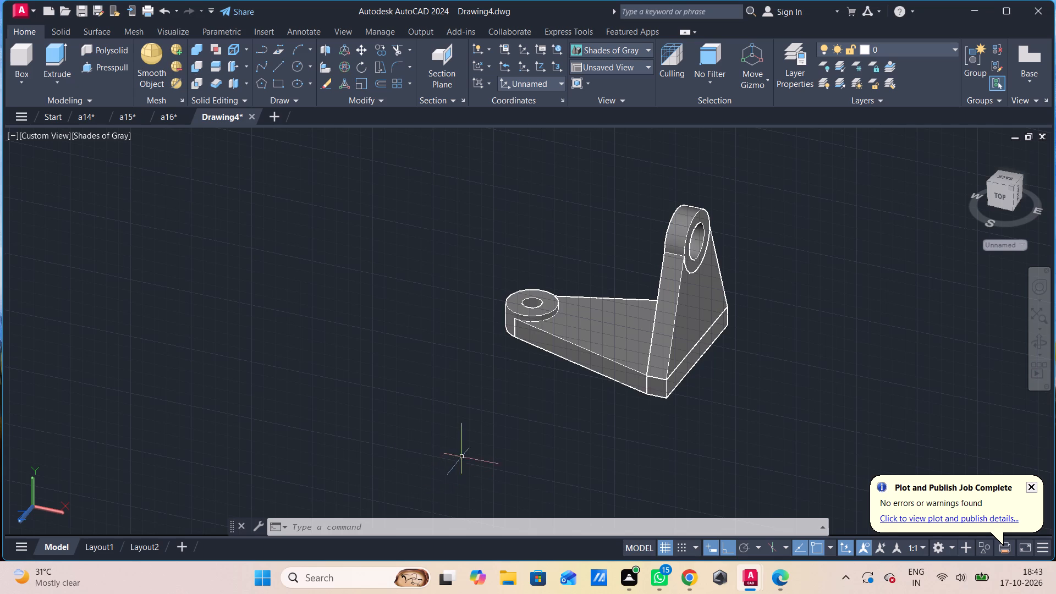
pyautogui.keyDown('shift'); pyautogui.moveTo(470, 419); pyautogui.dragTo(529, 437, button='middle'); pyautogui.keyUp('shift')
pyautogui.moveTo(538, 422); pyautogui.dragTo(540, 404, button='middle')
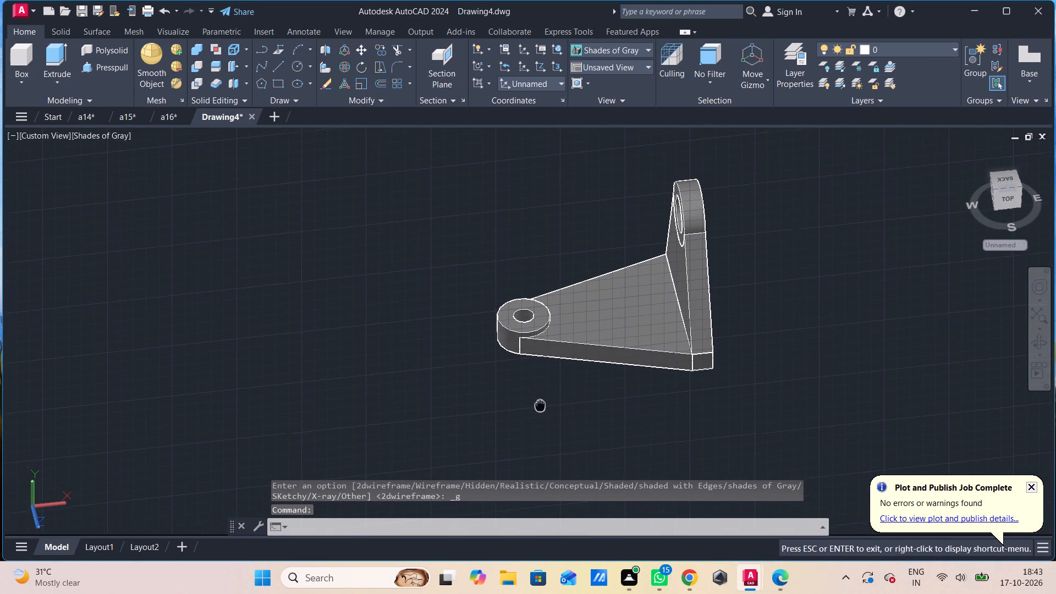
pyautogui.moveTo(540, 404); pyautogui.dragTo(426, 426, button='middle')
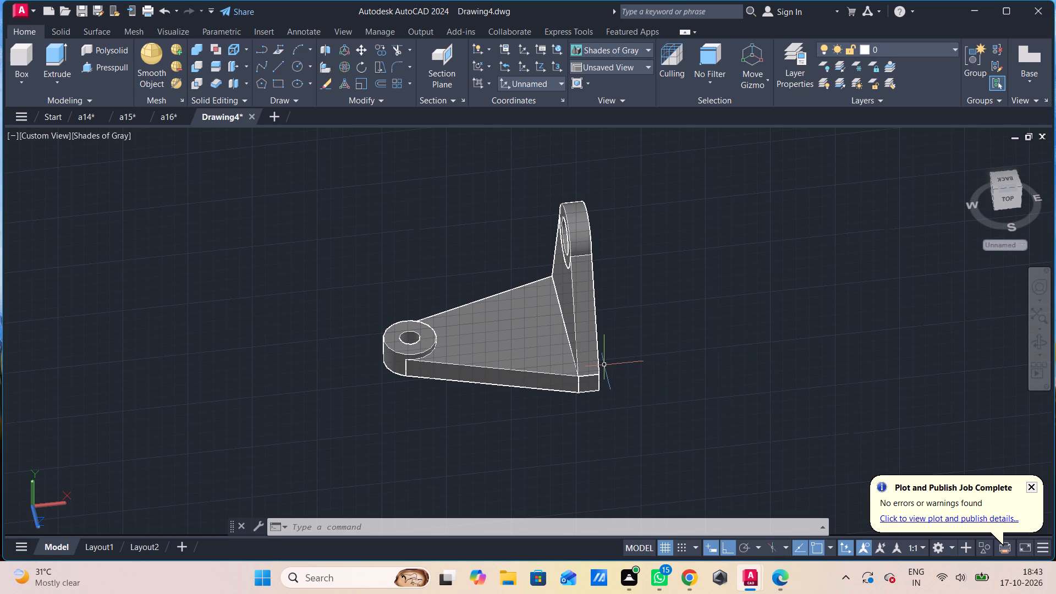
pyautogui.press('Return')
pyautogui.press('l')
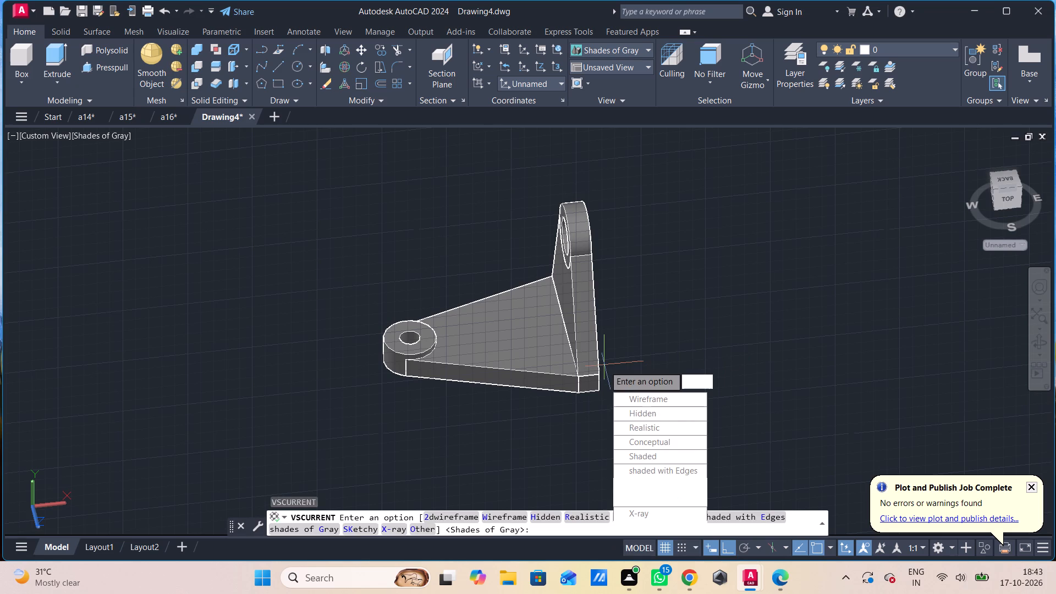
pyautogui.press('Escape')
# Draw a central line about 100 long on the plate's top face, from the midpoint of the upright's base edge to the boss.
pyautogui.press('l')
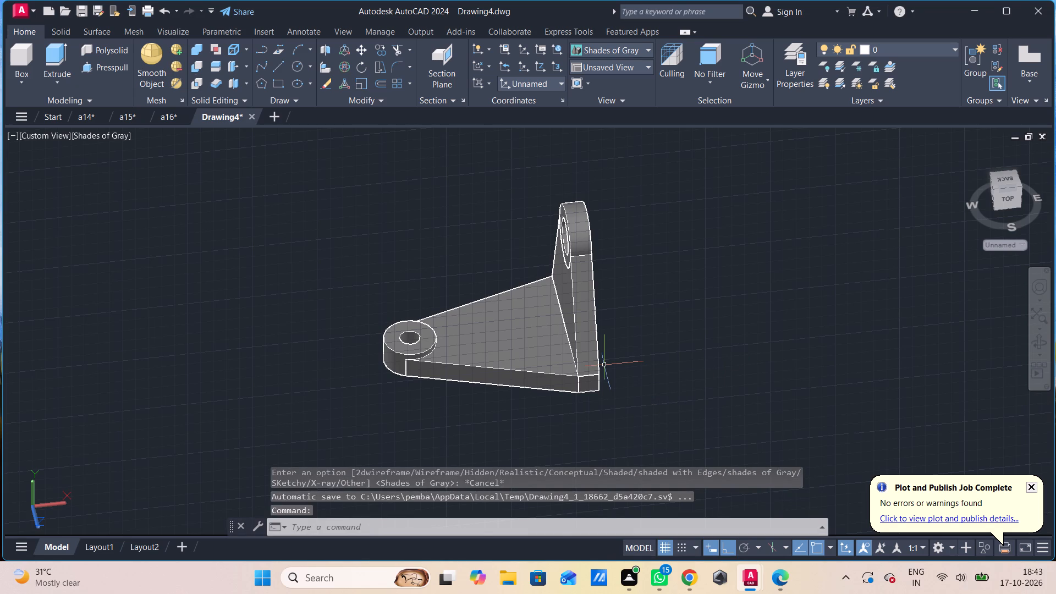
pyautogui.press('Return')
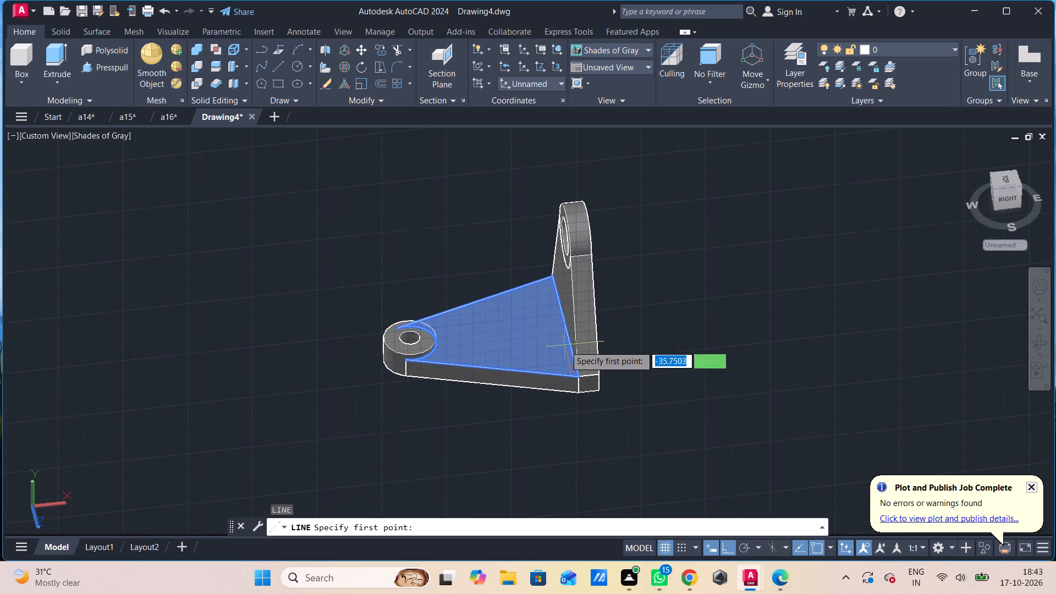
pyautogui.keyDown('shift'); pyautogui.moveTo(566, 329); pyautogui.dragTo(595, 330, button='middle'); pyautogui.keyUp('shift')
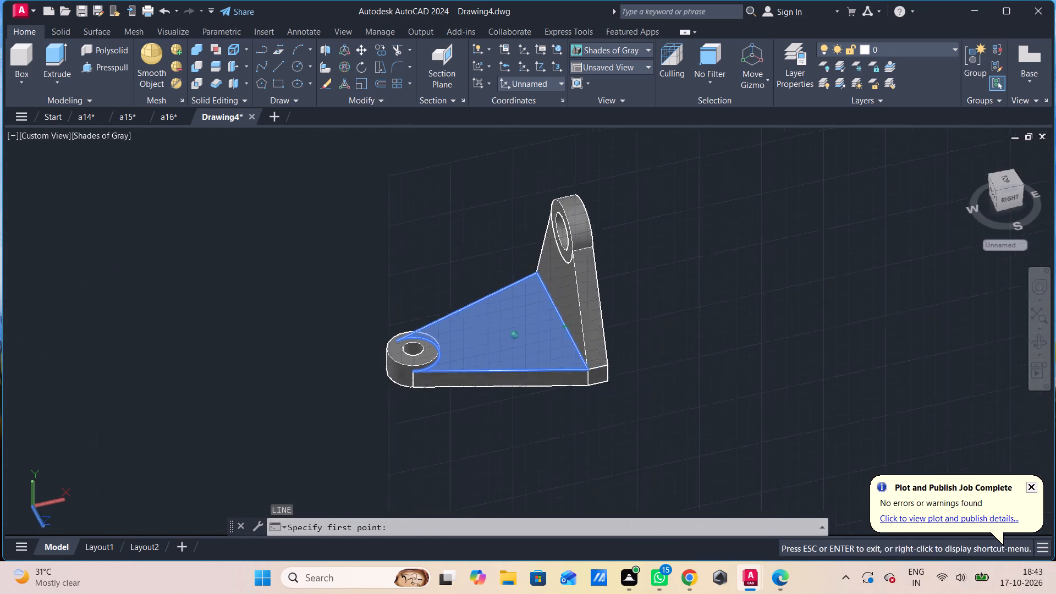
pyautogui.keyDown('shift'); pyautogui.moveTo(595, 330); pyautogui.dragTo(607, 330, button='middle'); pyautogui.keyUp('shift')
pyautogui.scroll(4, 579, 327)
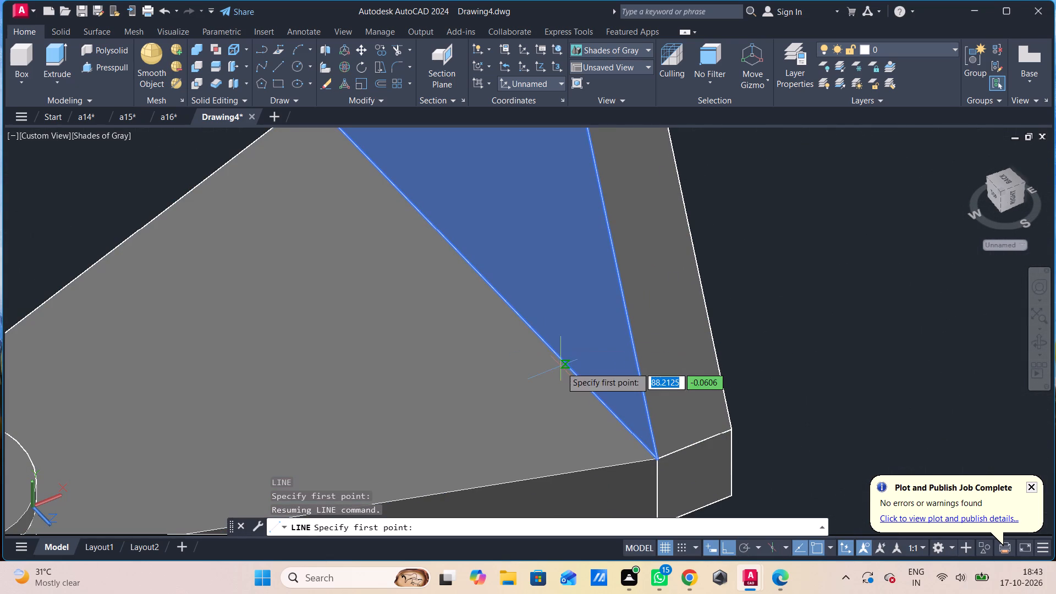
pyautogui.click(483, 277)
pyautogui.moveTo(326, 298); pyautogui.dragTo(416, 260, button='middle')
pyautogui.keyDown('shift'); pyautogui.moveTo(414, 280); pyautogui.dragTo(356, 309, button='middle'); pyautogui.keyUp('shift')
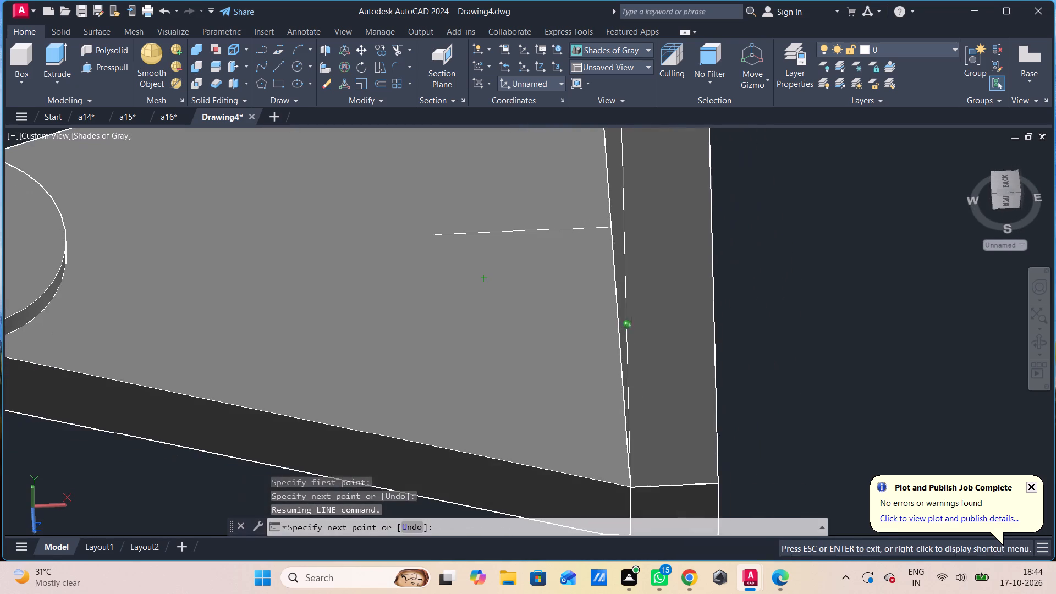
pyautogui.keyDown('shift'); pyautogui.moveTo(356, 309); pyautogui.dragTo(355, 309, button='middle'); pyautogui.keyUp('shift')
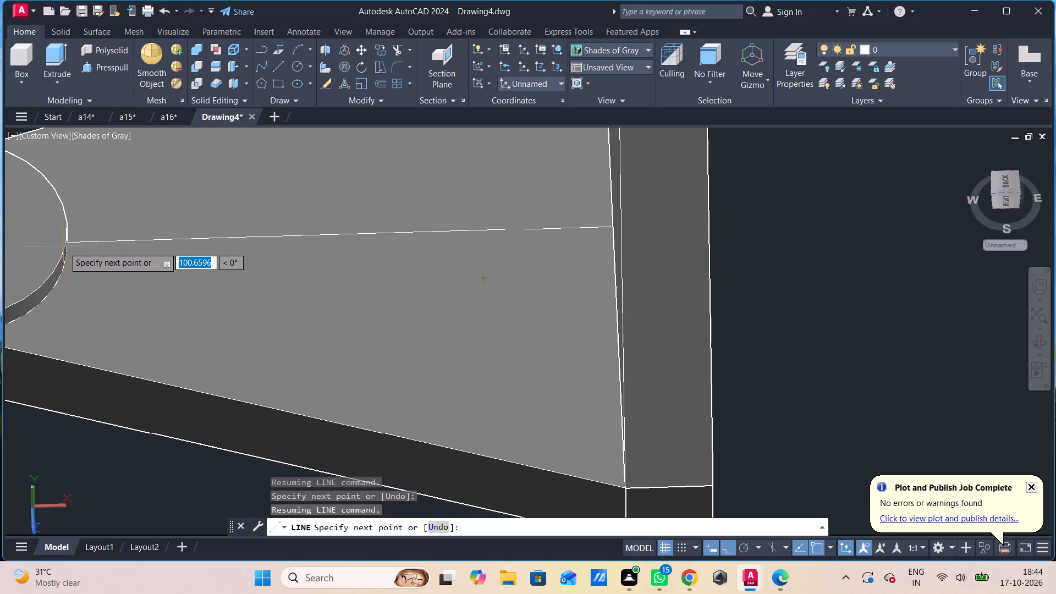
pyautogui.keyDown('shift'); pyautogui.moveTo(67, 248); pyautogui.dragTo(74, 217, button='middle'); pyautogui.keyUp('shift')
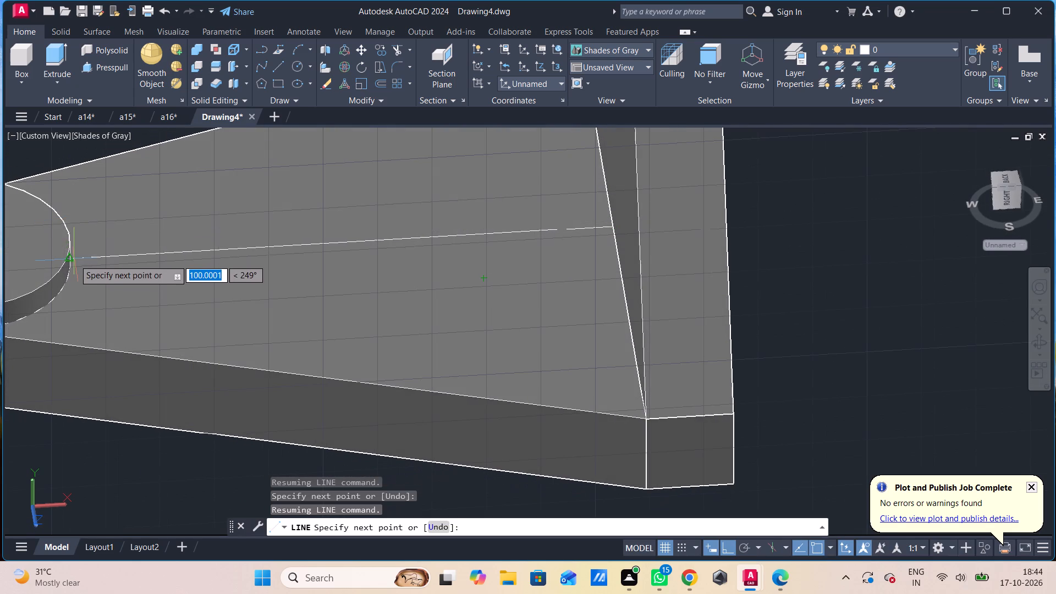
pyautogui.scroll(4, 85, 264)
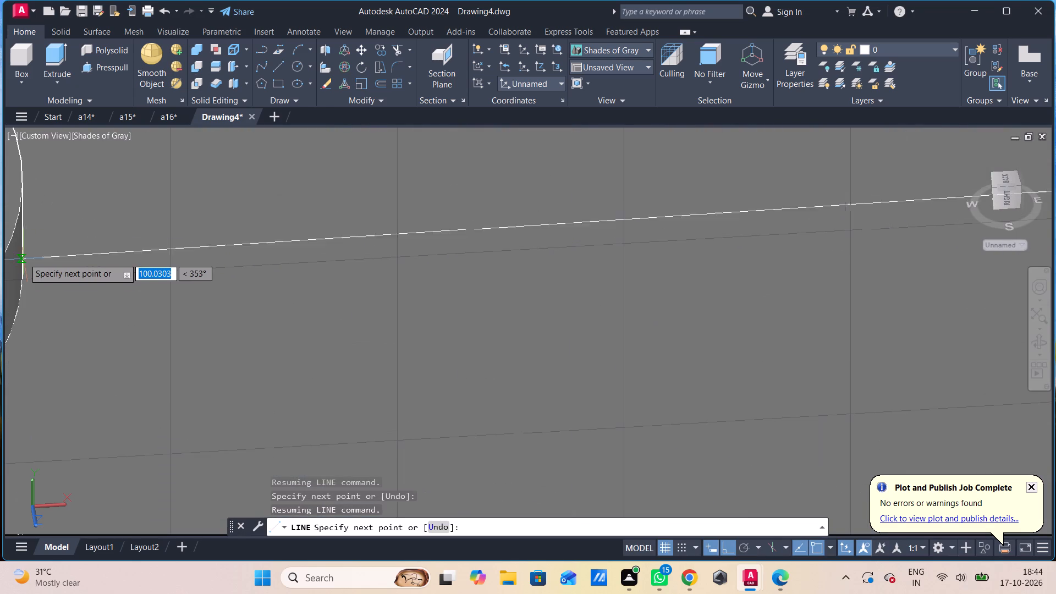
pyautogui.scroll(3, 23, 250)
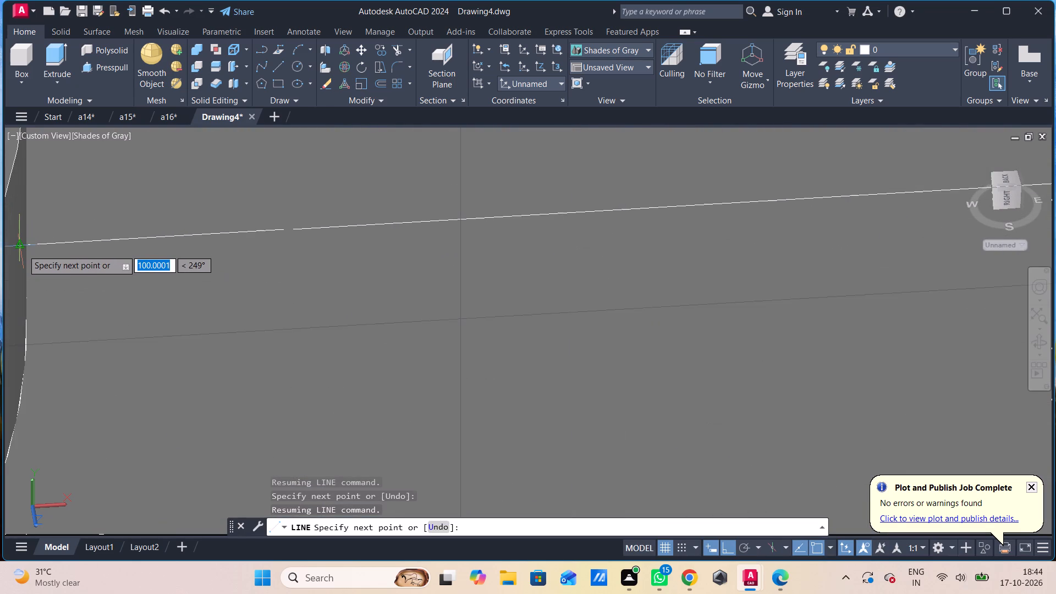
pyautogui.scroll(2, 23, 250)
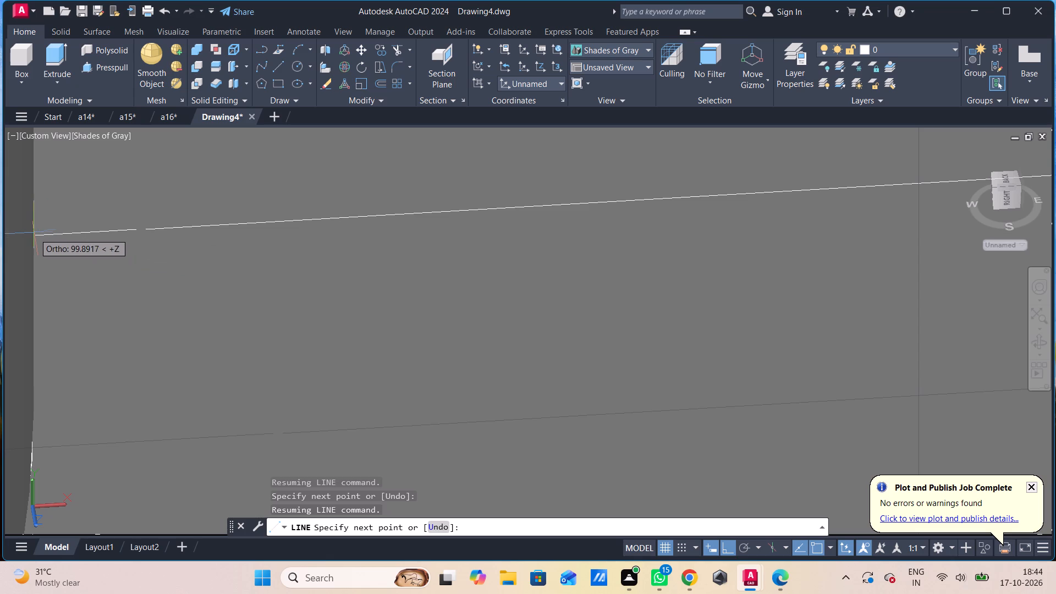
pyautogui.click(33, 234)
pyautogui.scroll(-3, 164, 280)
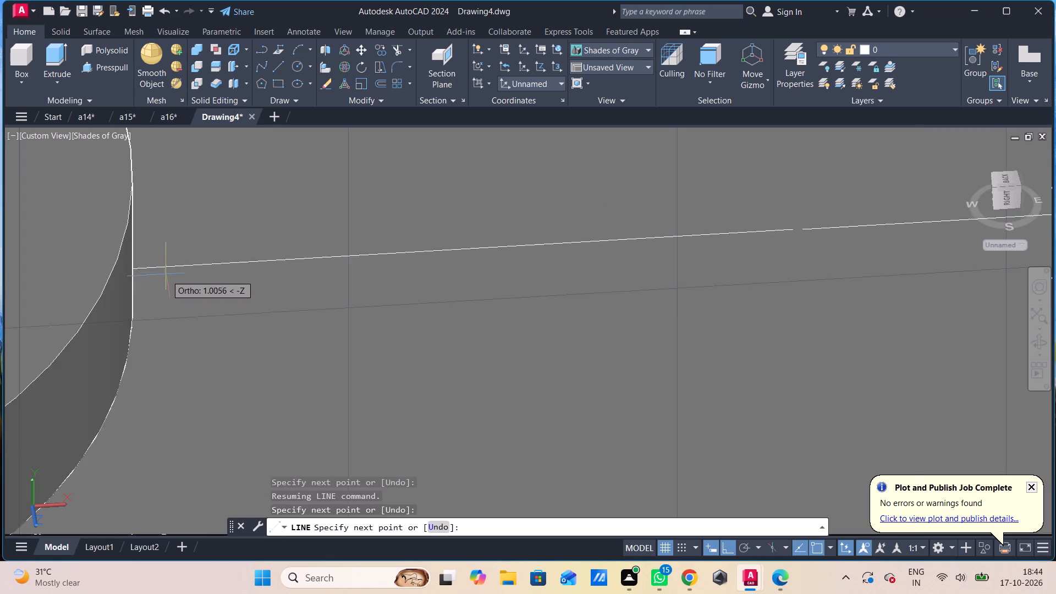
pyautogui.scroll(-5, 167, 274)
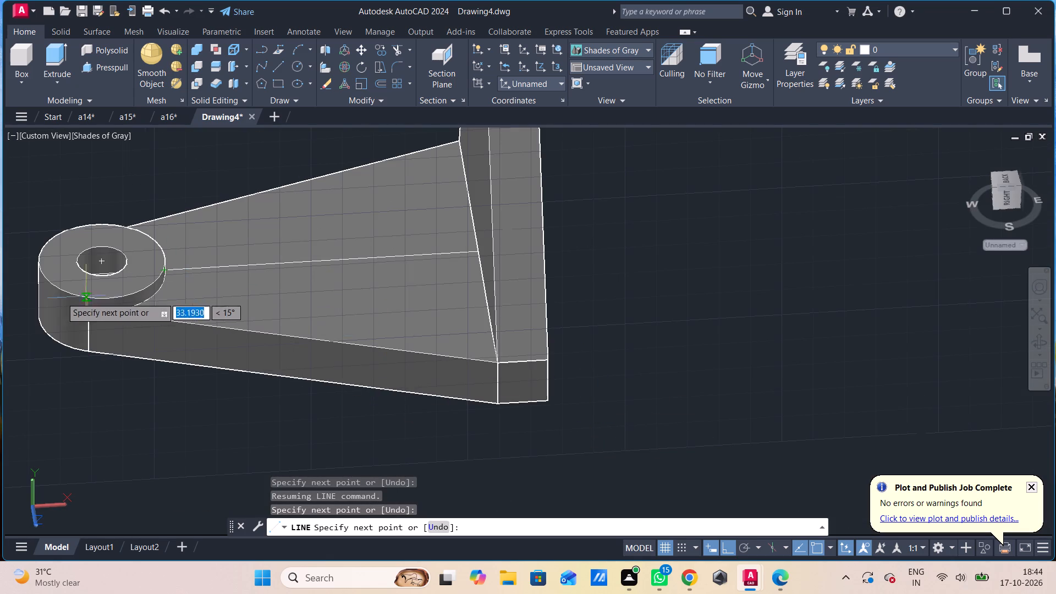
pyautogui.press('Escape')
# Draw a vertical line 45 long upward from the midpoint of the plate's central line.
pyautogui.press('l')
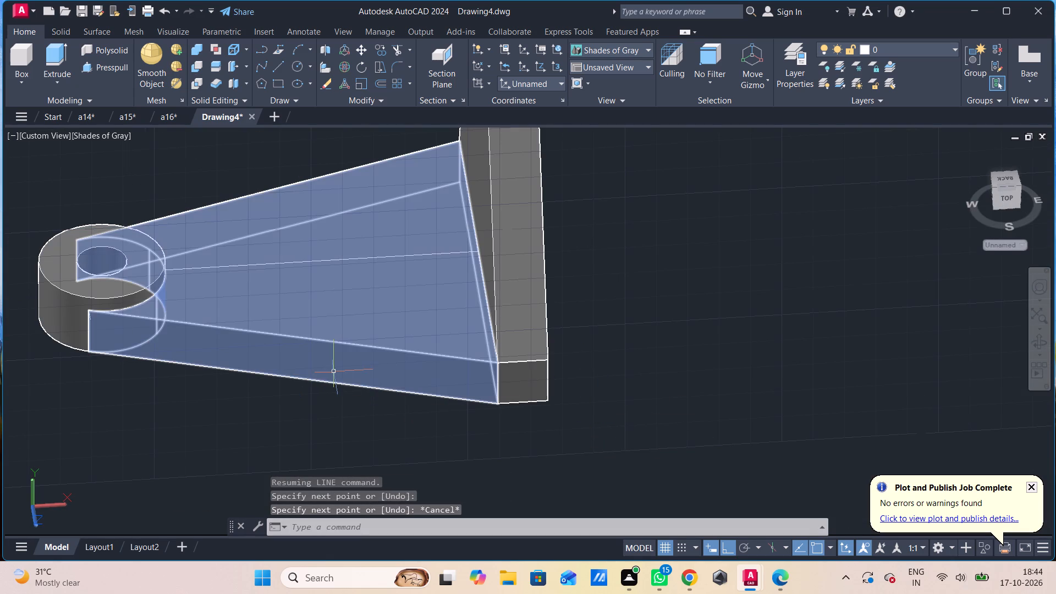
pyautogui.press('space')
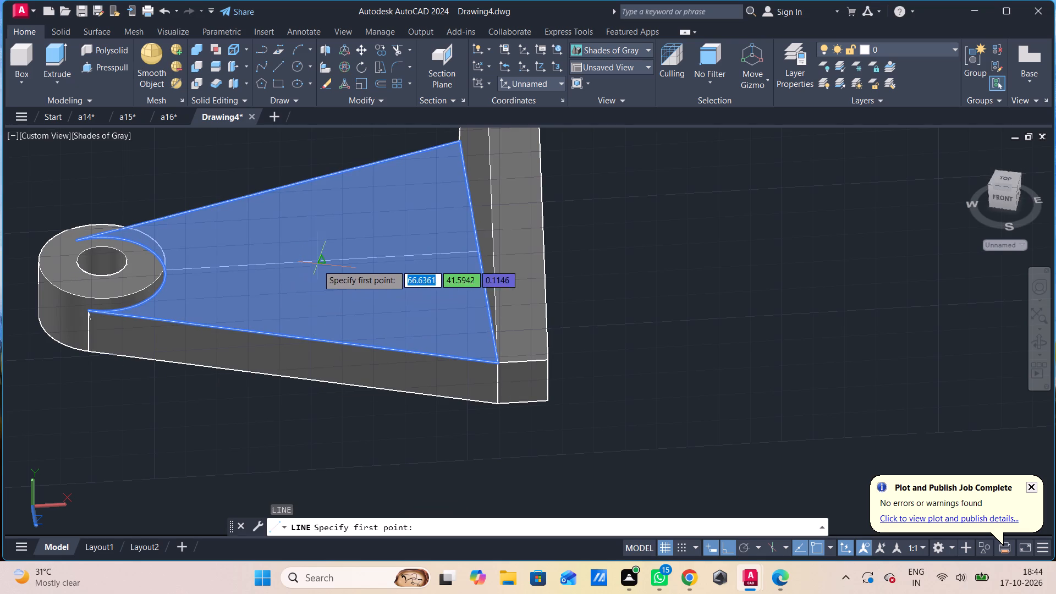
pyautogui.click(318, 263)
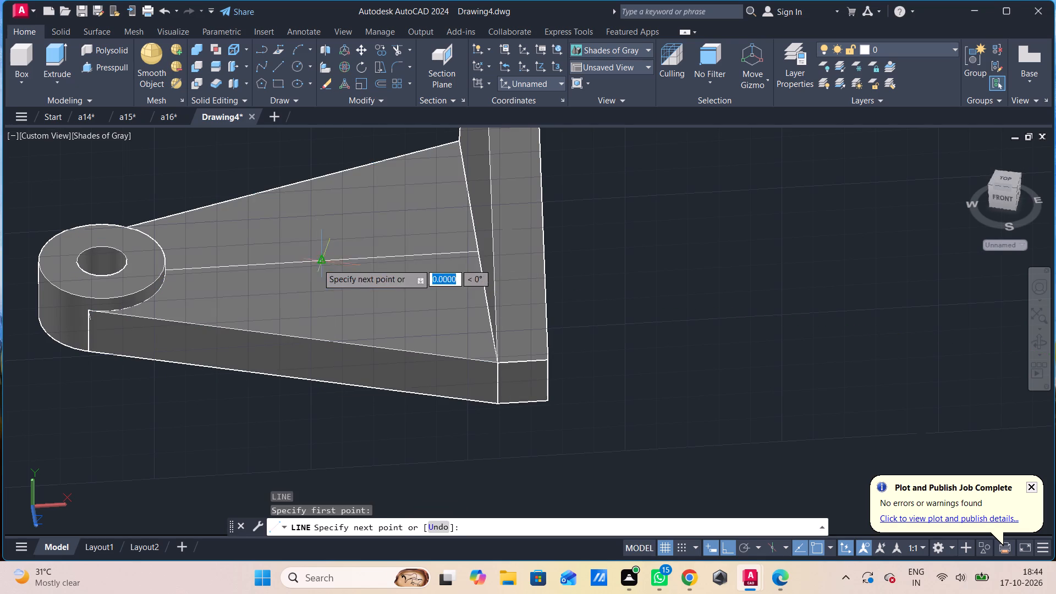
pyautogui.scroll(-2, 338, 133)
pyautogui.moveTo(338, 133); pyautogui.dragTo(337, 267, button='middle')
pyautogui.scroll(1, 342, 290)
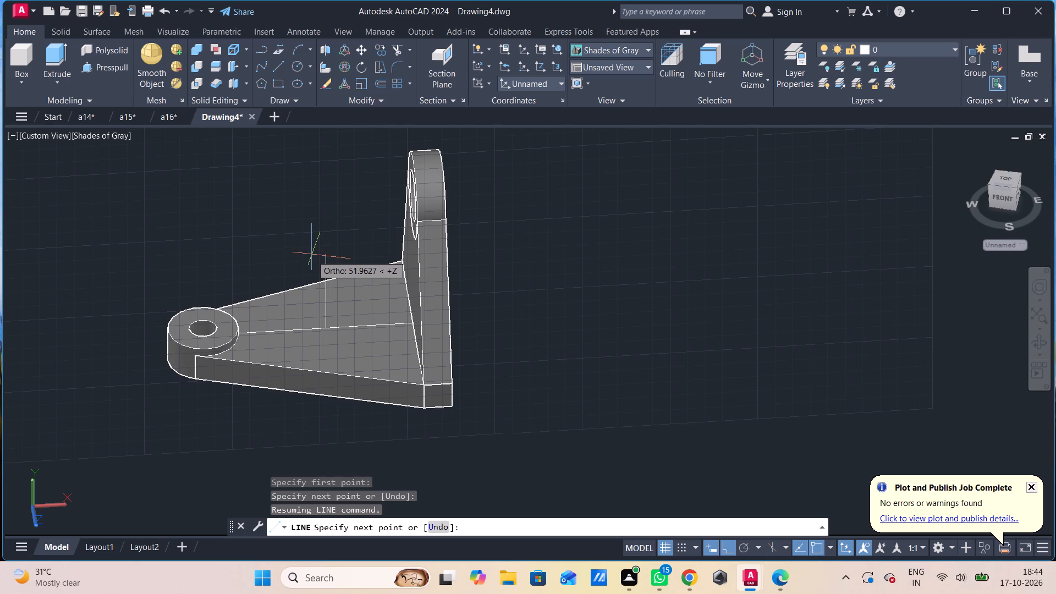
pyautogui.press('5')
pyautogui.press('BackSpace')
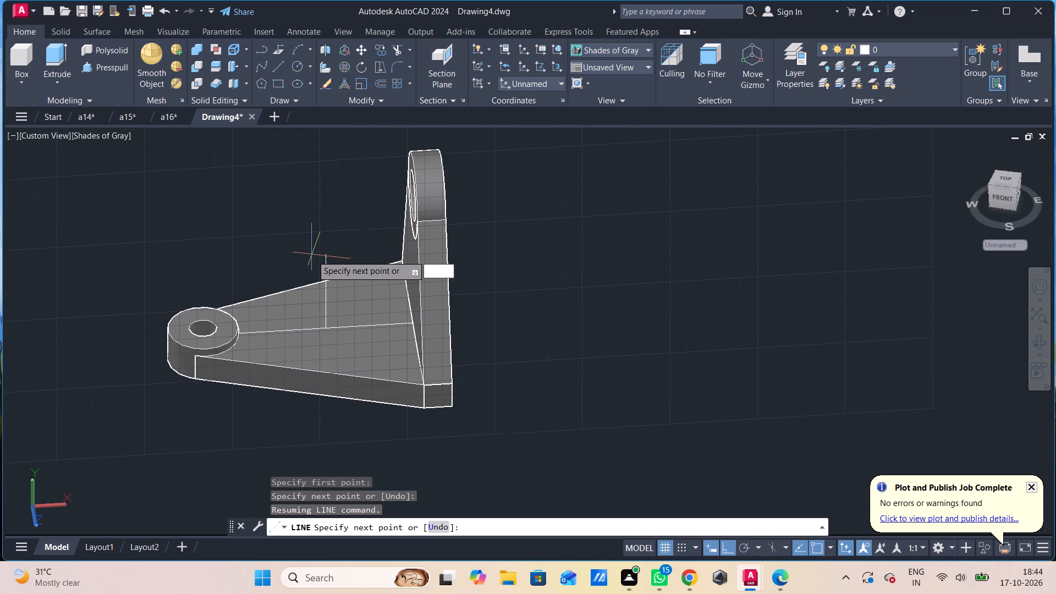
pyautogui.write('45')
pyautogui.press('Return')
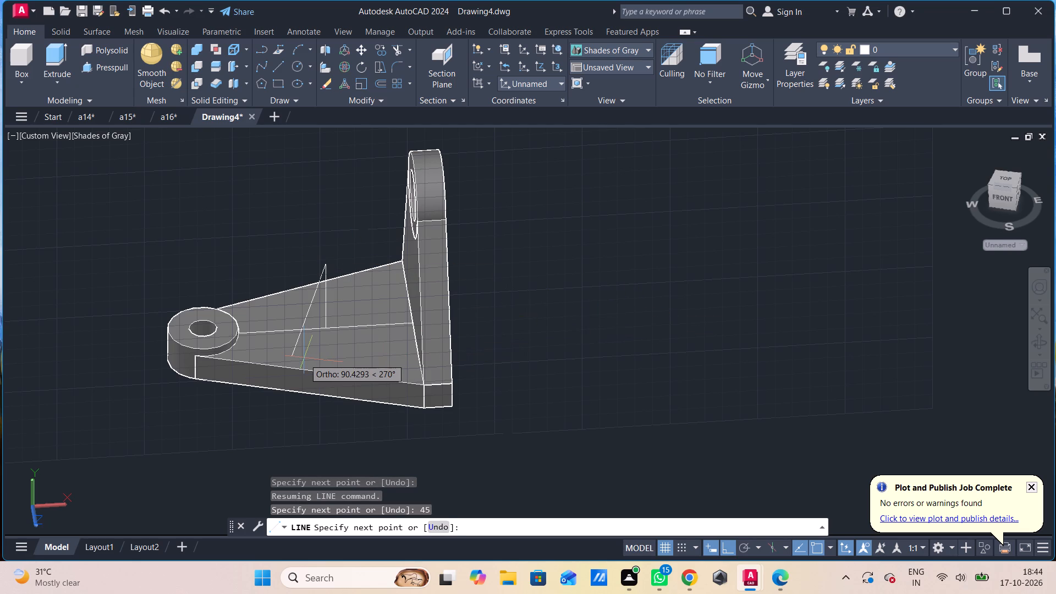
pyautogui.press('Escape')
# Draw two concentric circles of radius 20 and 8 in the upright plane along the central line, centred on the 45 line's upper end.
pyautogui.write('c')
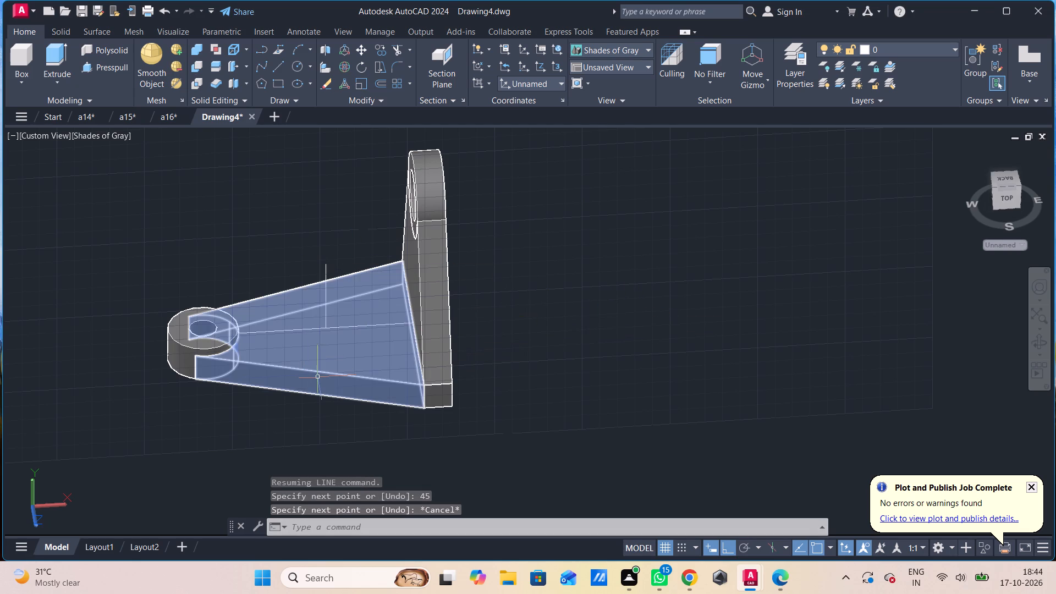
pyautogui.press('space')
pyautogui.keyDown('shift'); pyautogui.moveTo(331, 373); pyautogui.dragTo(361, 367, button='middle'); pyautogui.keyUp('shift')
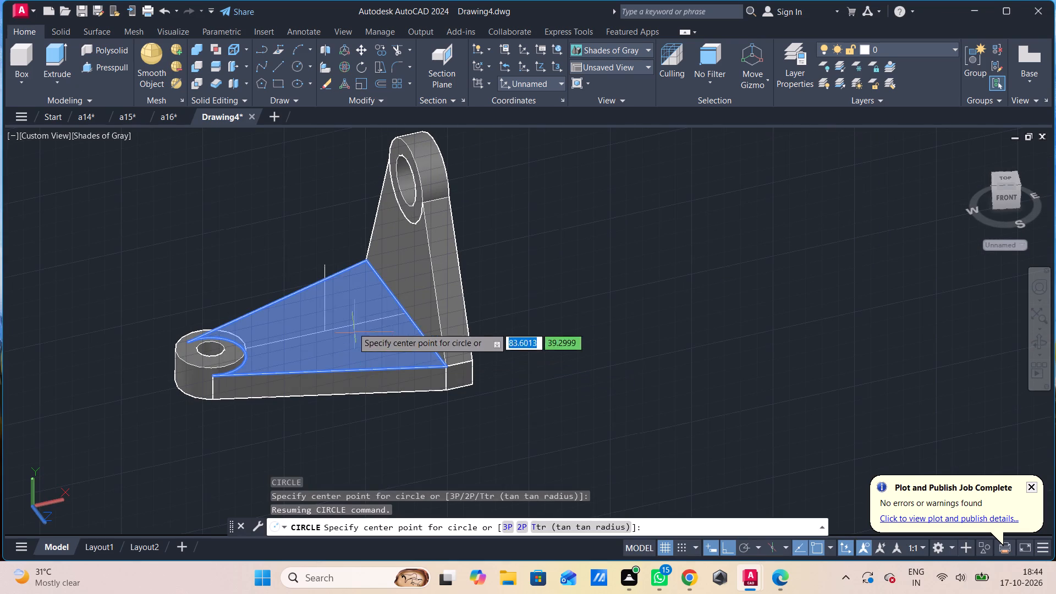
pyautogui.click(327, 267)
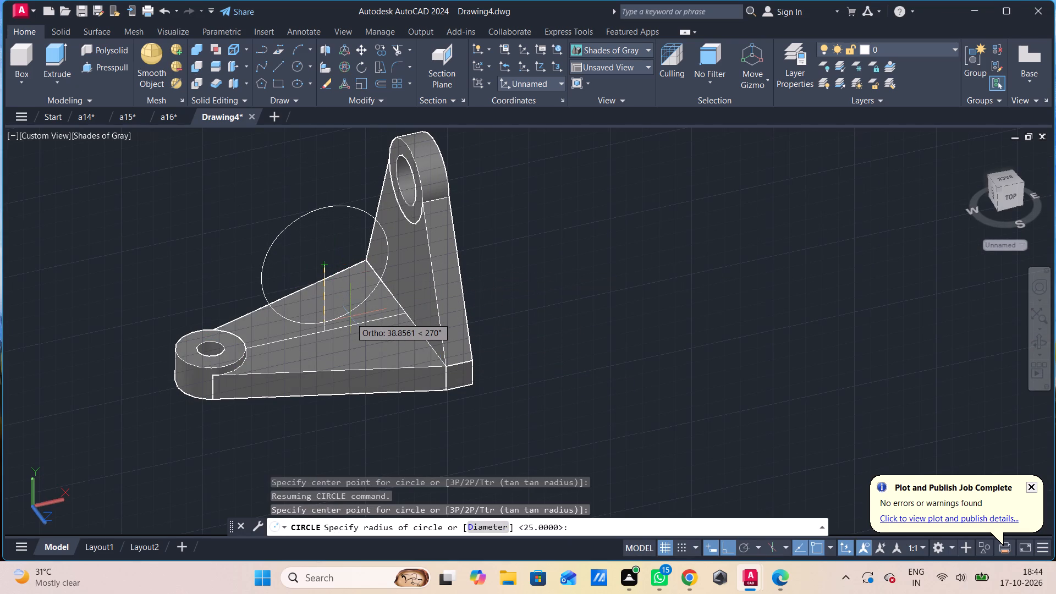
pyautogui.write('20')
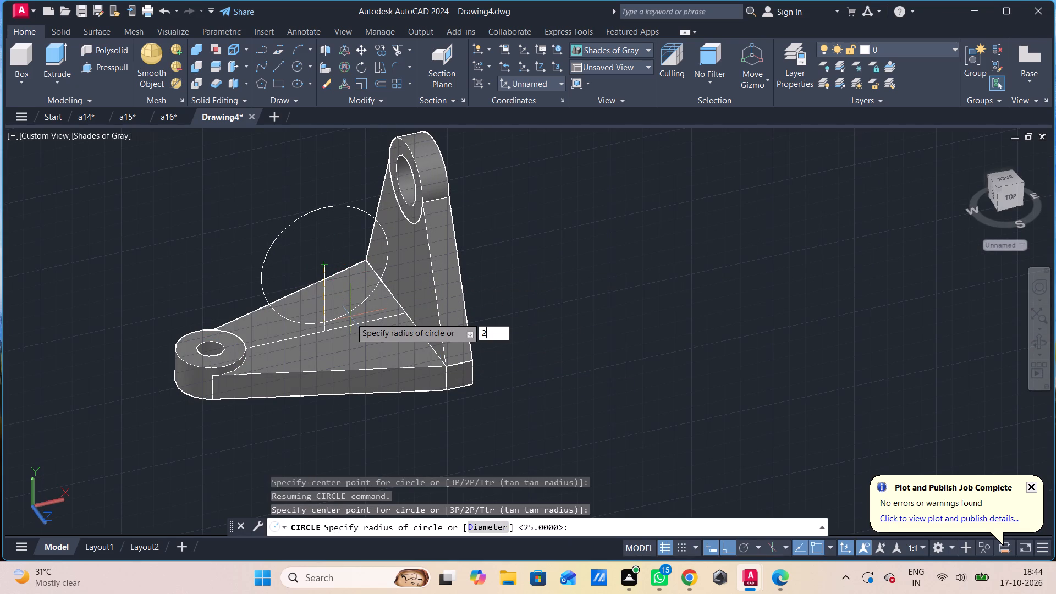
pyautogui.press('Return')
pyautogui.press('space')
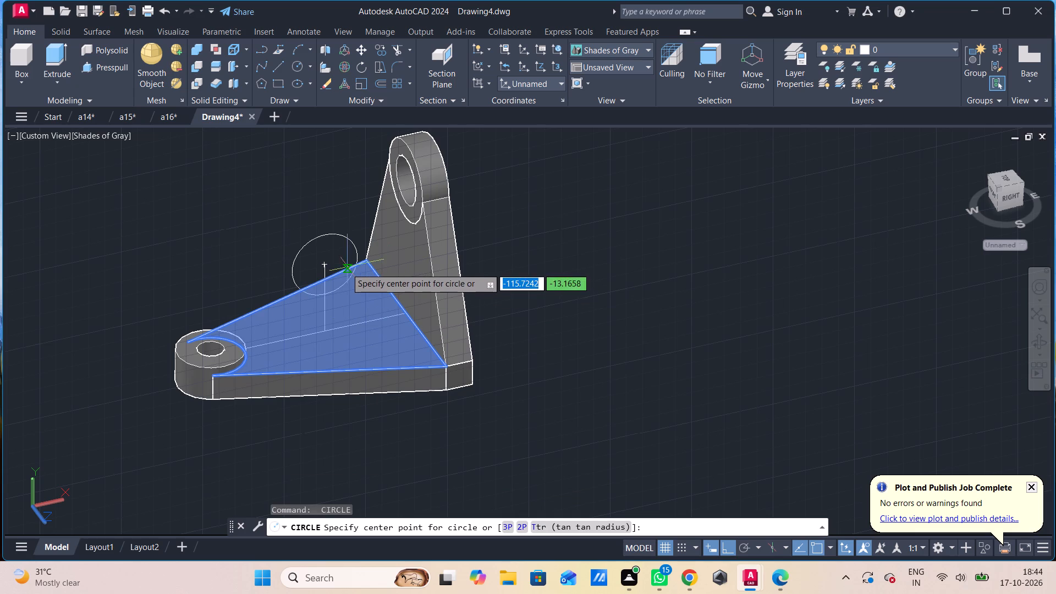
pyautogui.click(321, 263)
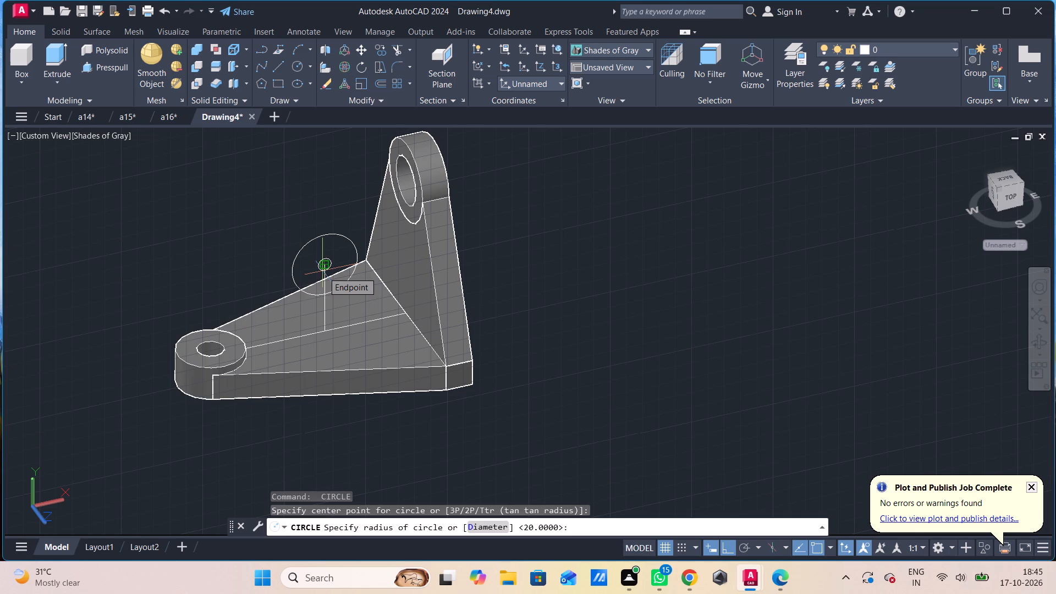
pyautogui.press('8')
pyautogui.press('Return')
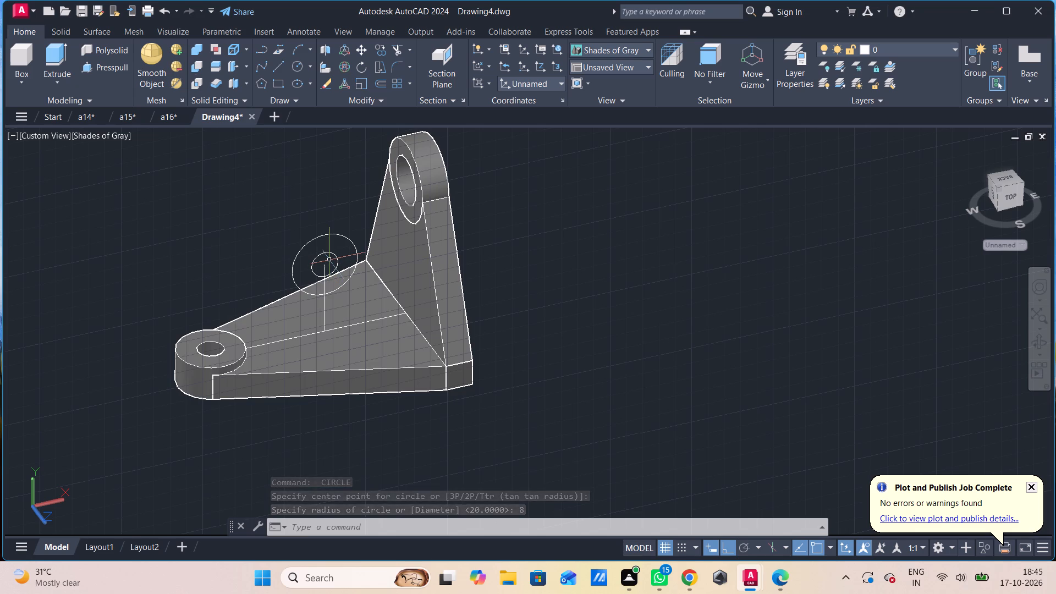
# Draw a vertical line 65 long up the upright's face from the central line's end at the upright's base.
pyautogui.press('l')
pyautogui.press('Return')
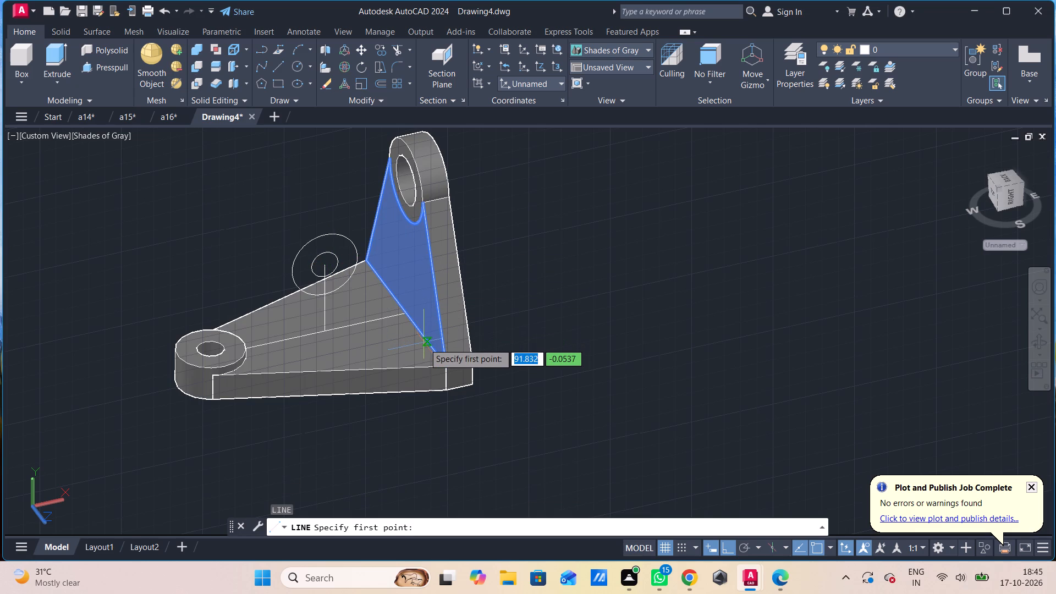
pyautogui.click(407, 315)
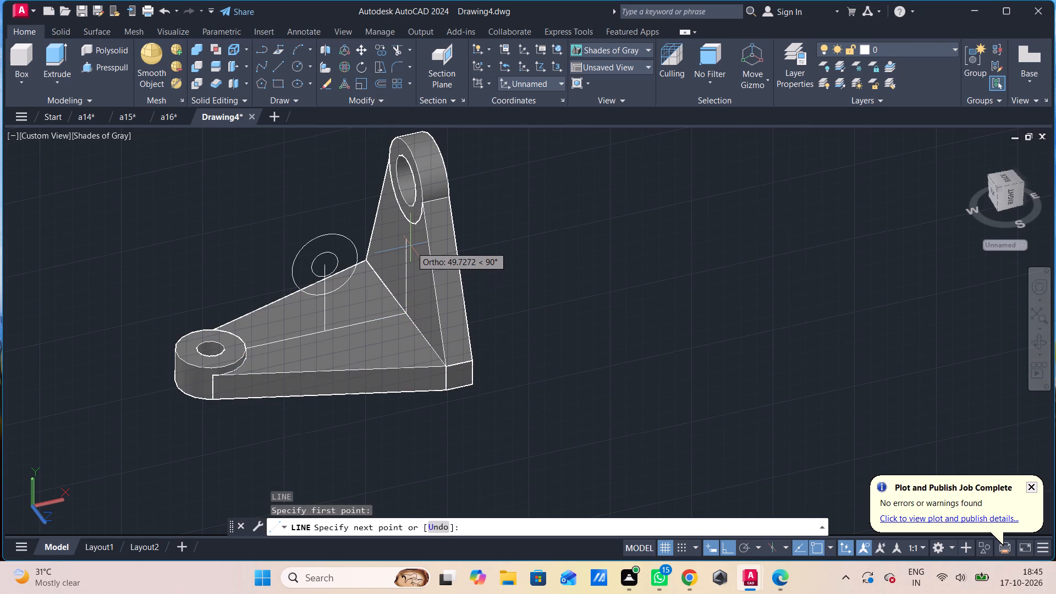
pyautogui.write('65')
pyautogui.press('Return')
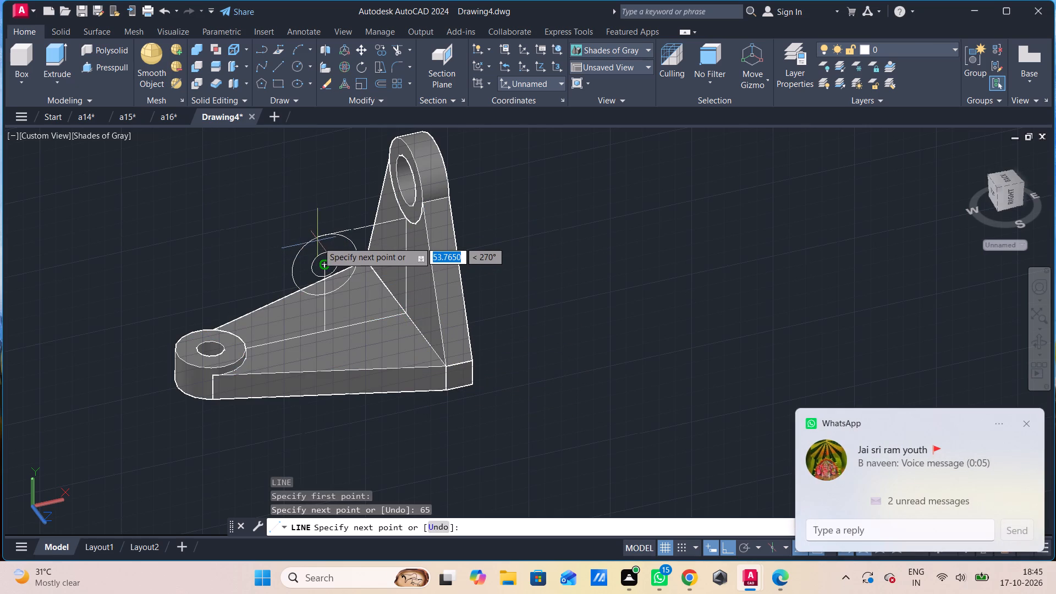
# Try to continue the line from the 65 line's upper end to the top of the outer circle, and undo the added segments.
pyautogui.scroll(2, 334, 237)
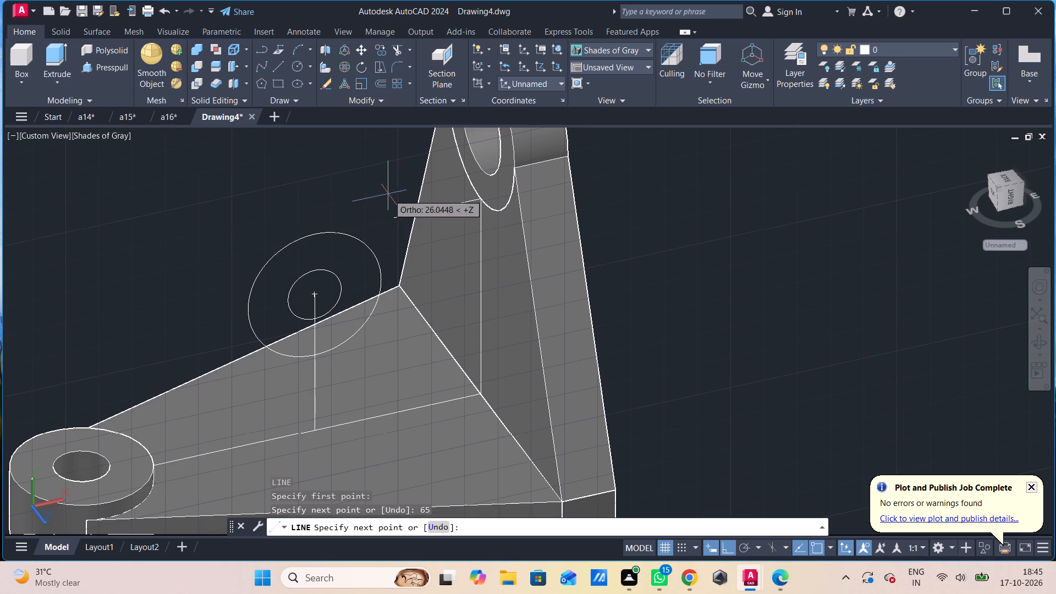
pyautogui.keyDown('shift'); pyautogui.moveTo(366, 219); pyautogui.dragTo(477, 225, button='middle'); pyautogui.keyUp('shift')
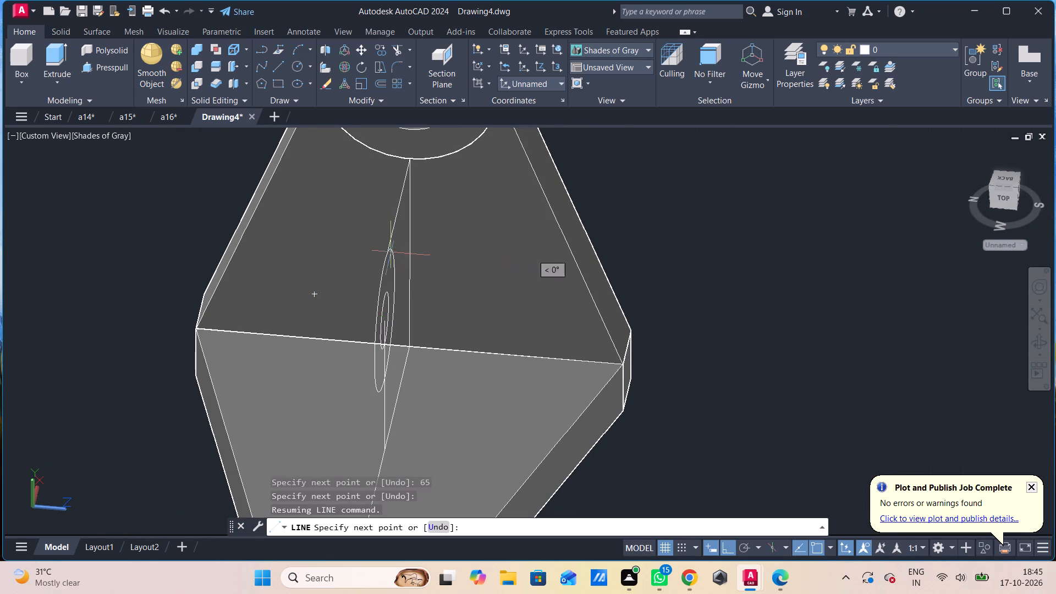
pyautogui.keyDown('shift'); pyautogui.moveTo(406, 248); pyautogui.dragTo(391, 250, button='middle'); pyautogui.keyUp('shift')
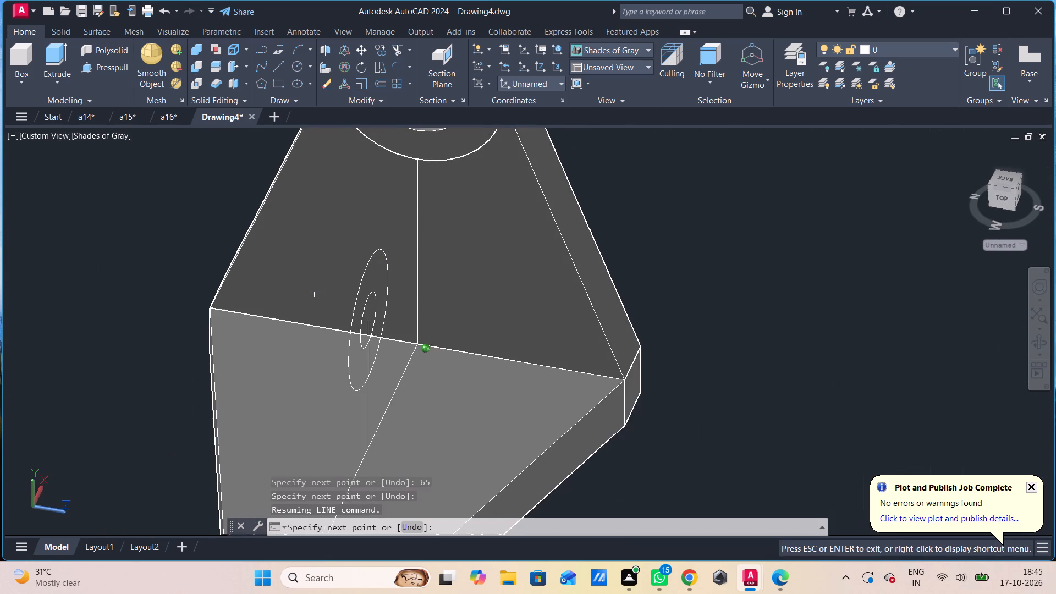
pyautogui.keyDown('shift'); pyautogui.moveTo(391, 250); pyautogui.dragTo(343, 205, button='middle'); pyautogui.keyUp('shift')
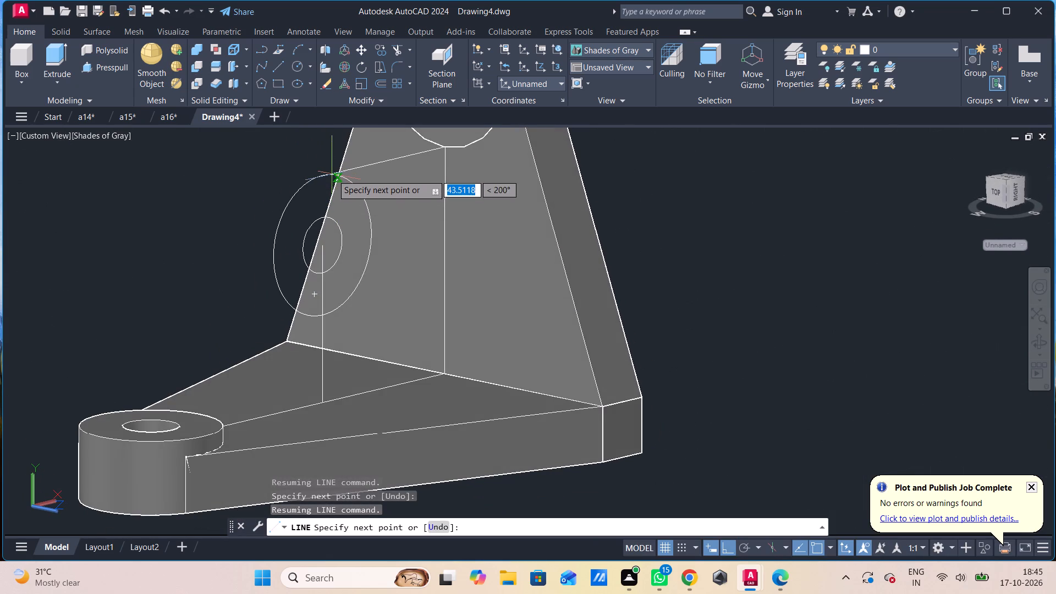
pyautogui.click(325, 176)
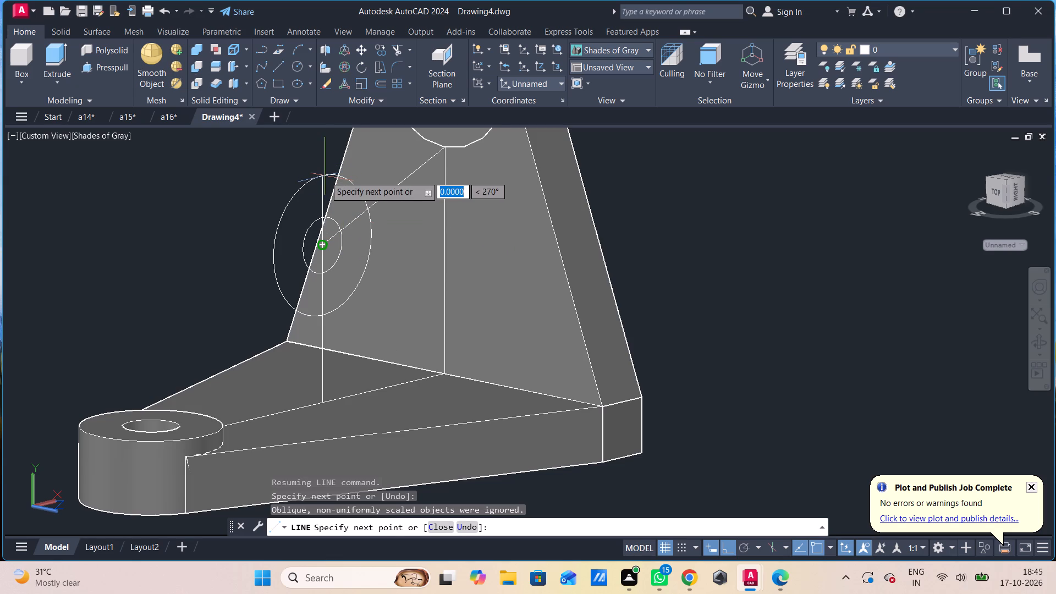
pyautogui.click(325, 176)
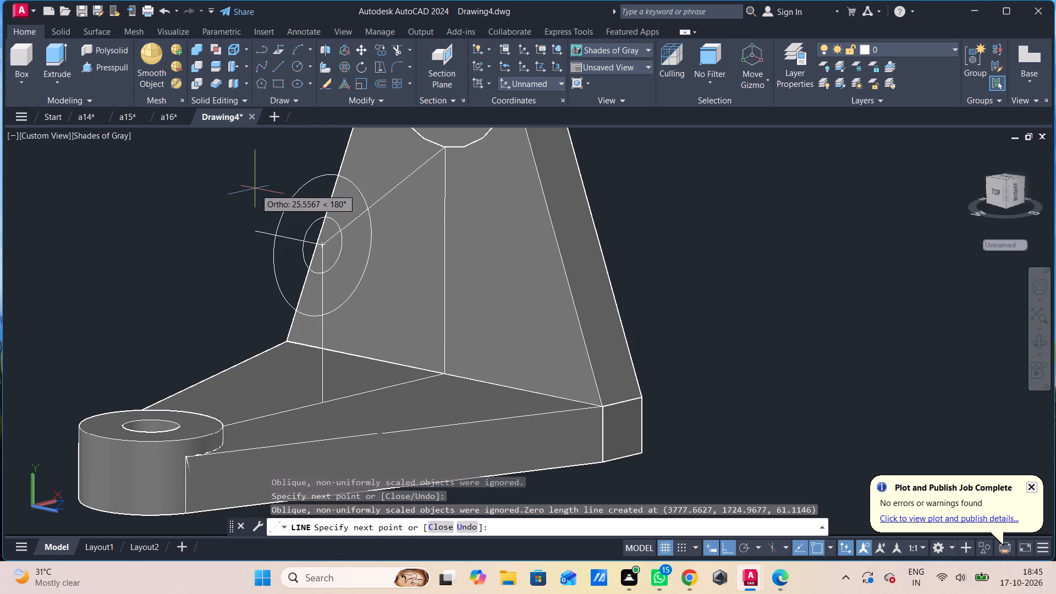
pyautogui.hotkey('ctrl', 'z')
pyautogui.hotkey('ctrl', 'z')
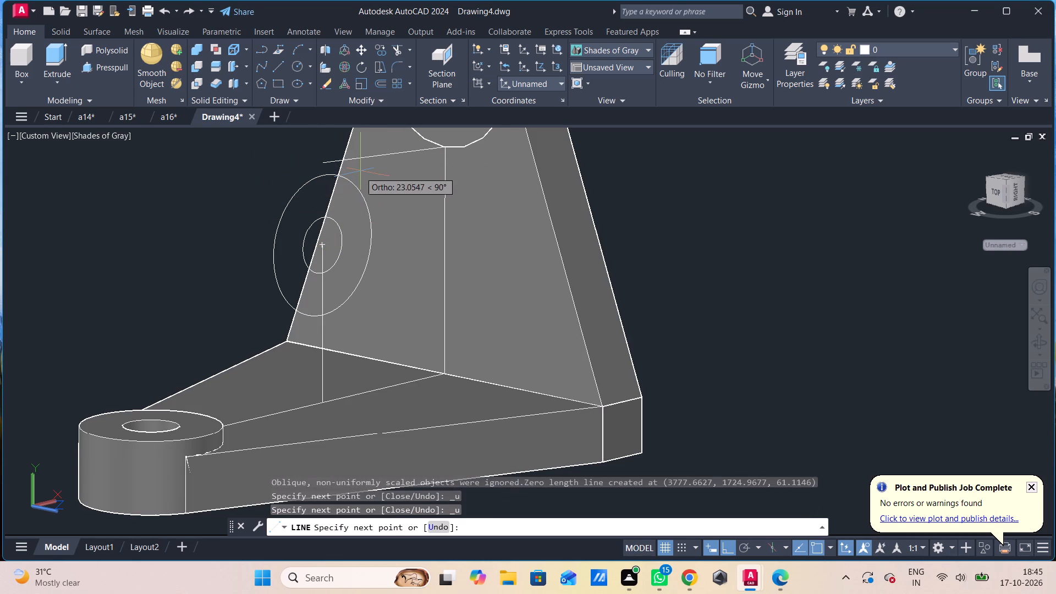
# Draw a line about 50 long from the top of the outer circle to the upper end of the upright's 65 line.
pyautogui.press('Escape')
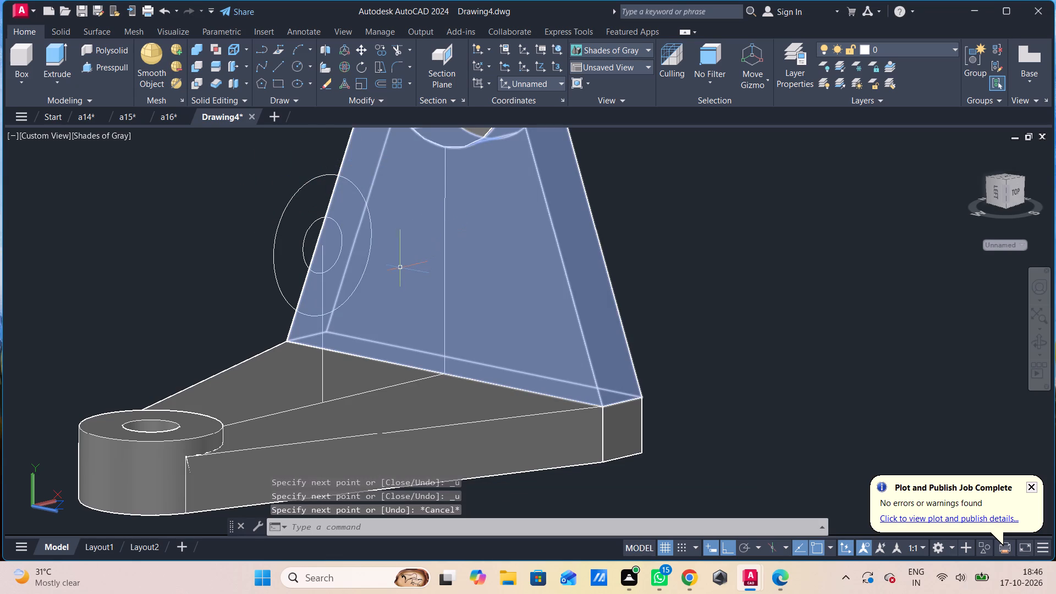
pyautogui.write('l')
pyautogui.press('space')
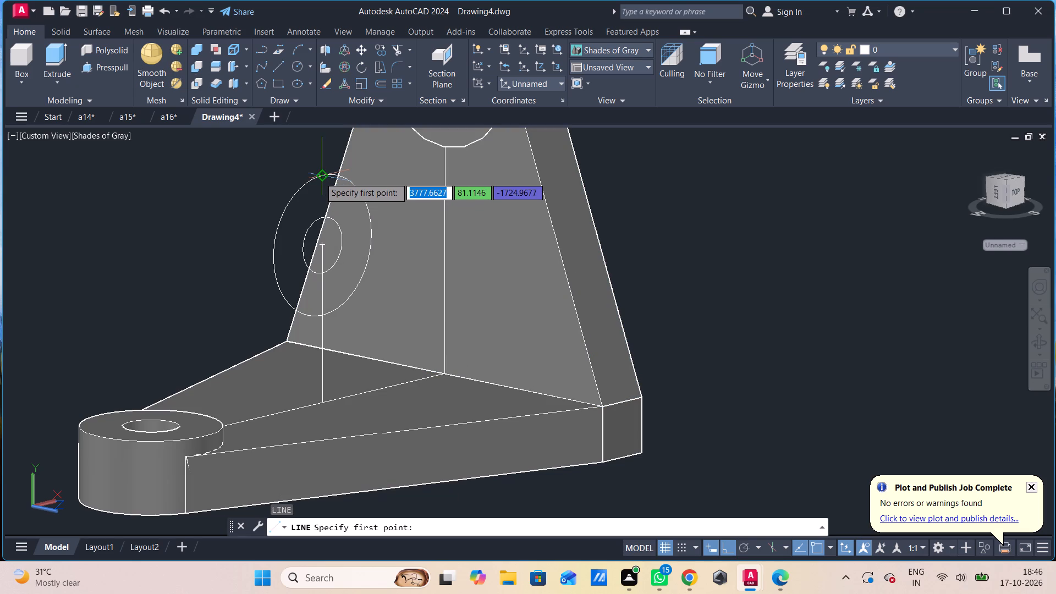
pyautogui.click(320, 177)
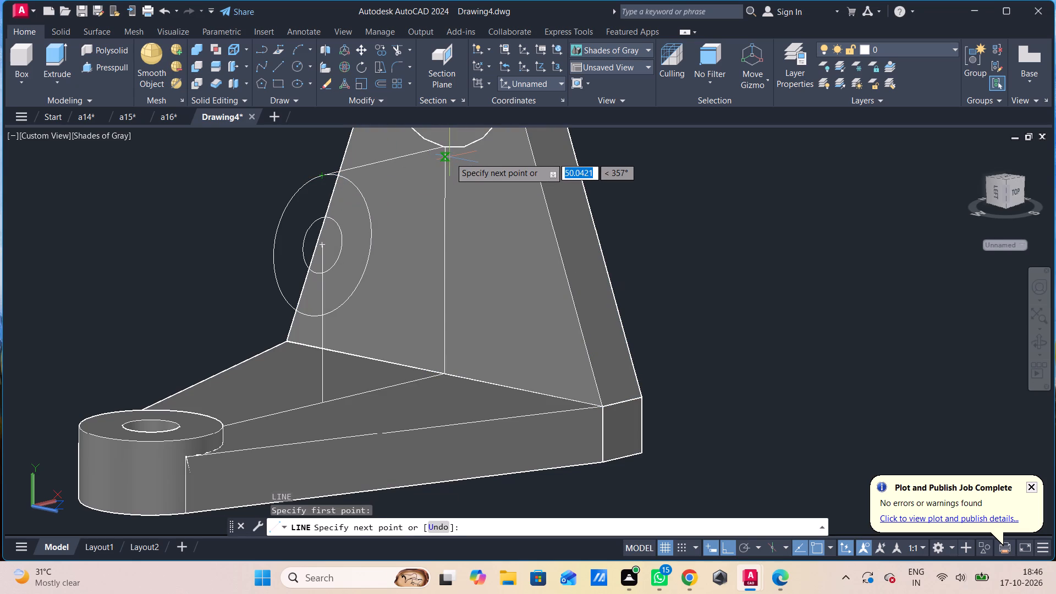
pyautogui.click(450, 150)
pyautogui.press('Escape')
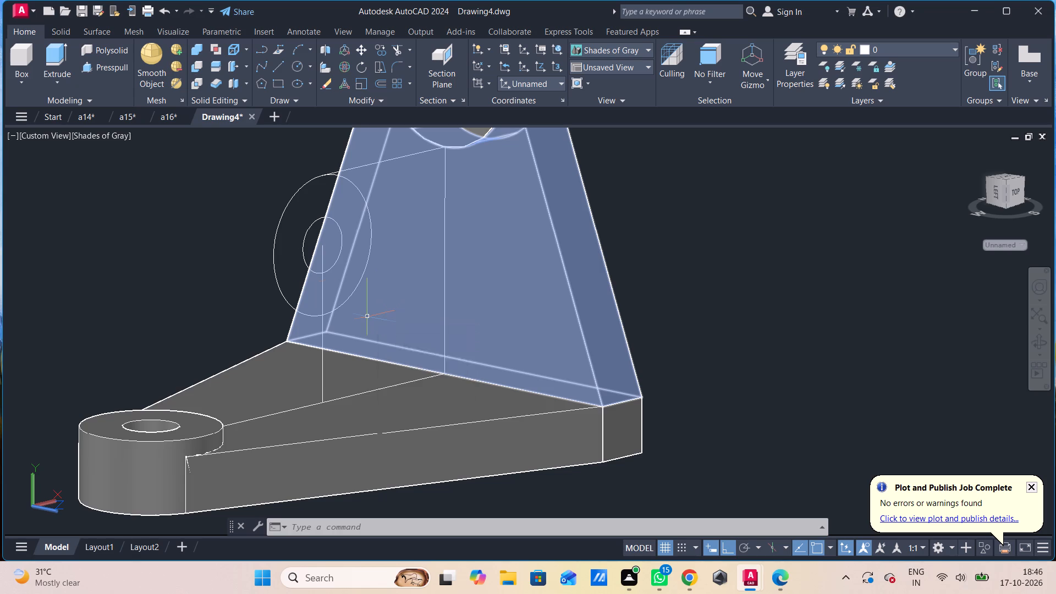
# Draw a slanted line about 64 long from the central line's boss end, tangent to the outer circle.
pyautogui.write('l')
pyautogui.press('space')
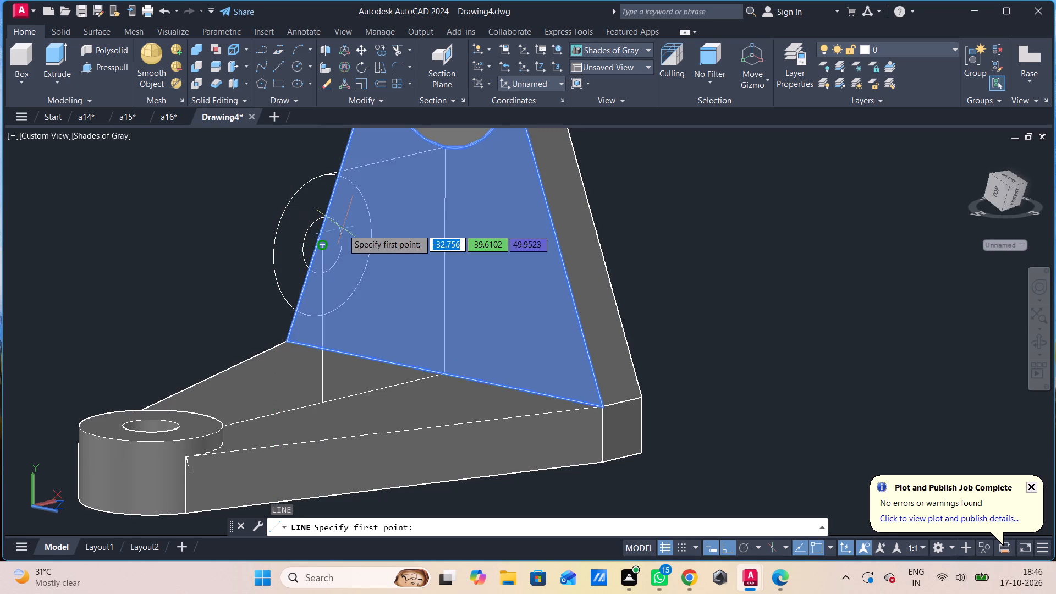
pyautogui.keyDown('shift'); pyautogui.moveTo(343, 229); pyautogui.dragTo(233, 267, button='middle'); pyautogui.keyUp('shift')
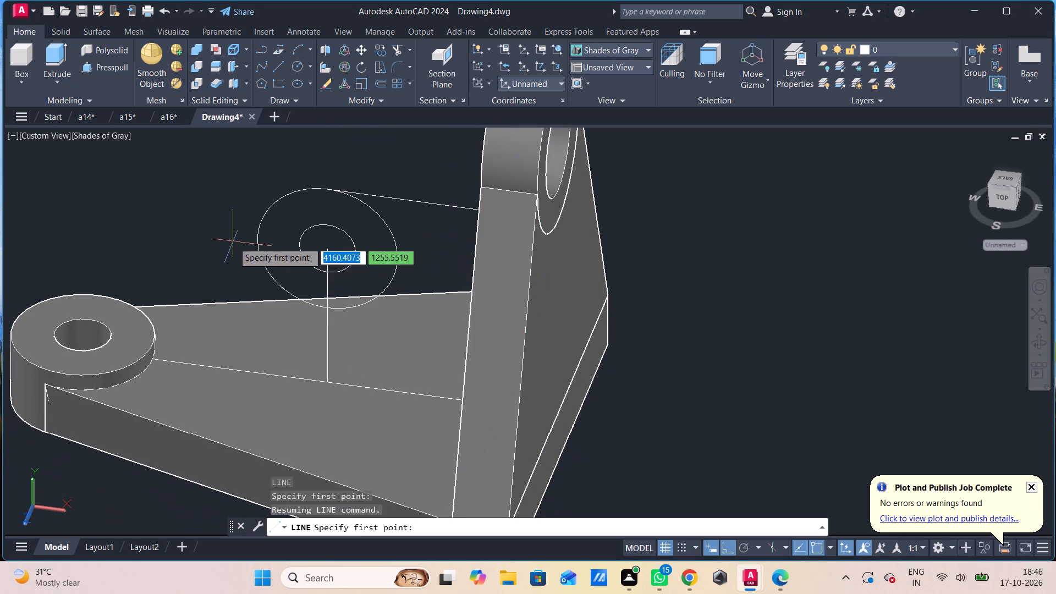
pyautogui.keyDown('shift'); pyautogui.moveTo(221, 283); pyautogui.dragTo(227, 255, button='middle'); pyautogui.keyUp('shift')
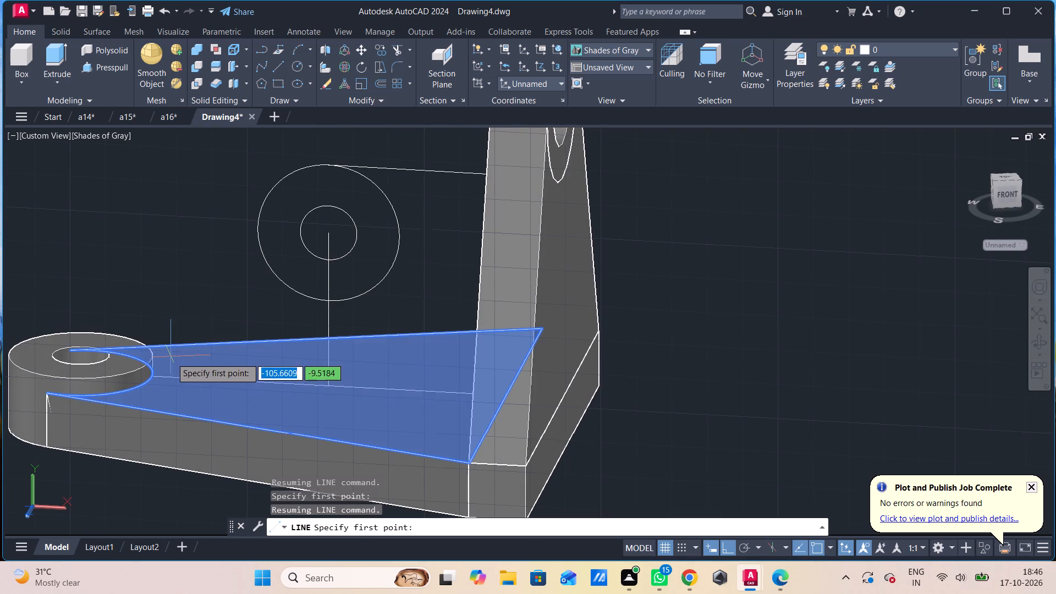
pyautogui.click(148, 373)
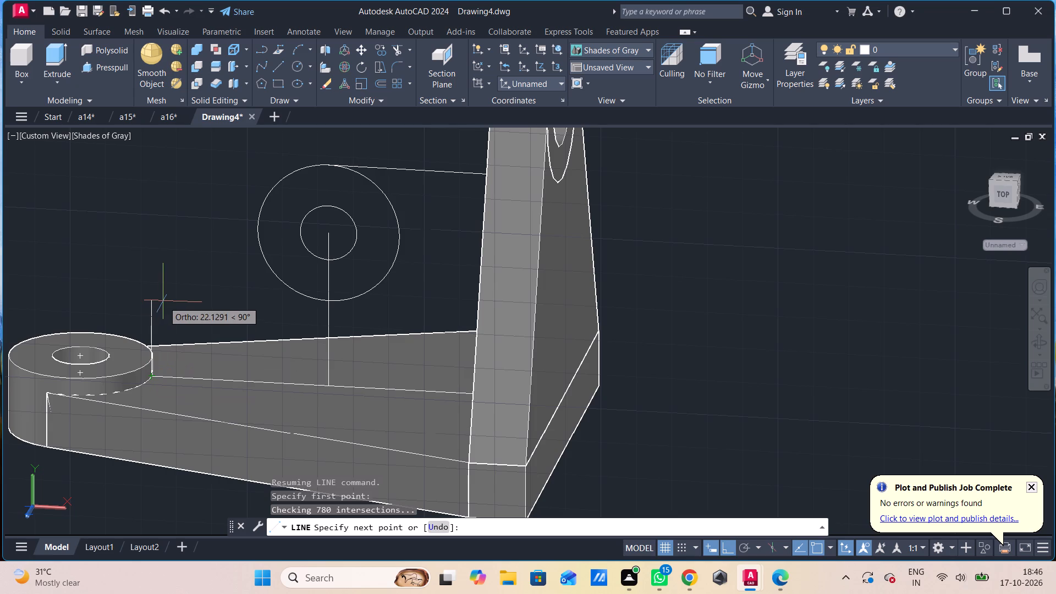
pyautogui.click(271, 196)
pyautogui.press('Escape')
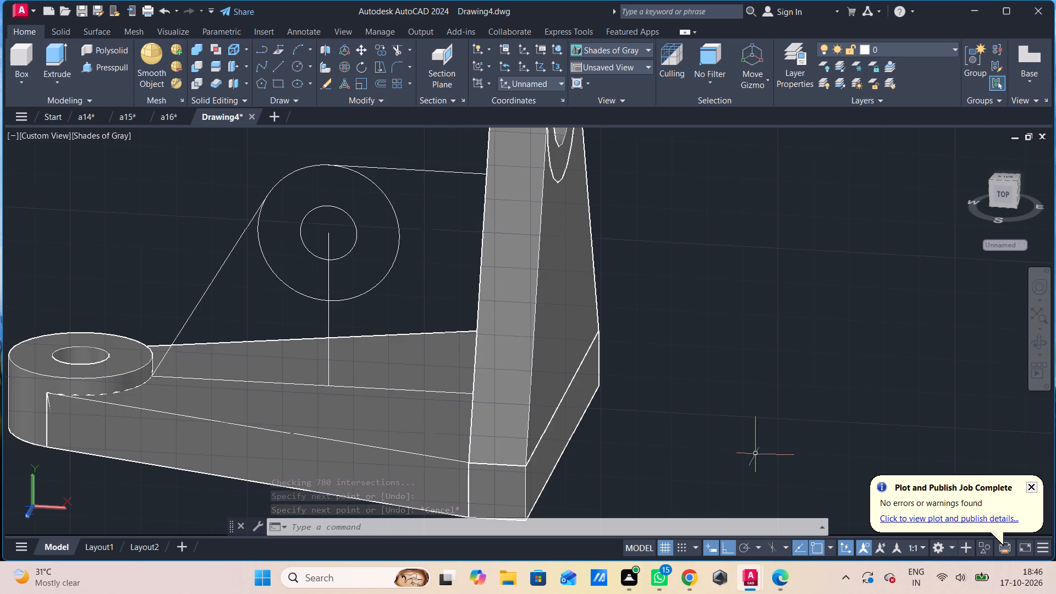
# Delete the vertical 45 construction line running from the plate's central line to the circles' centre.
pyautogui.click(329, 276)
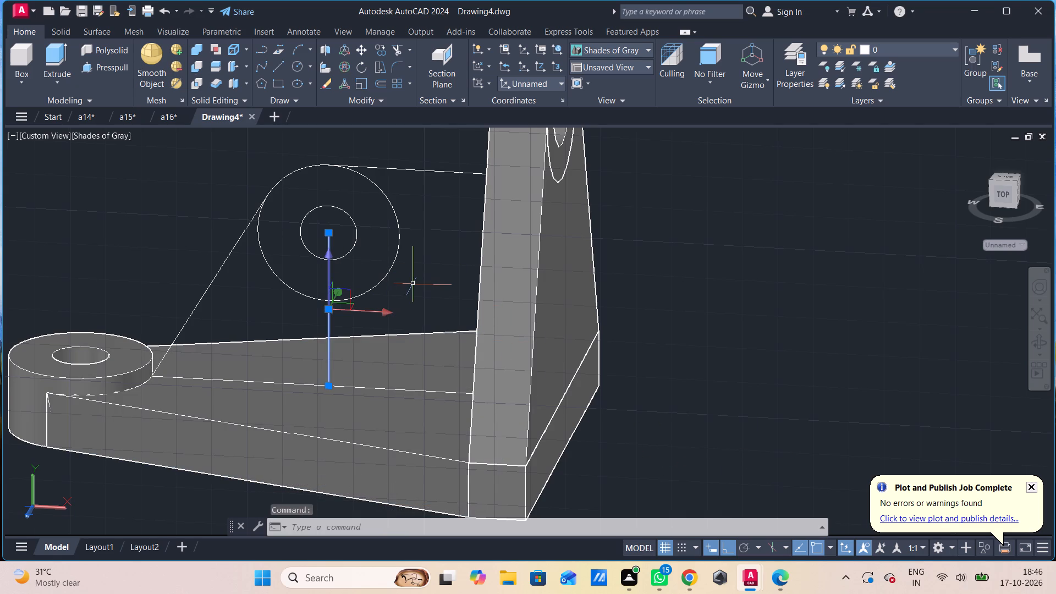
pyautogui.press('Delete')
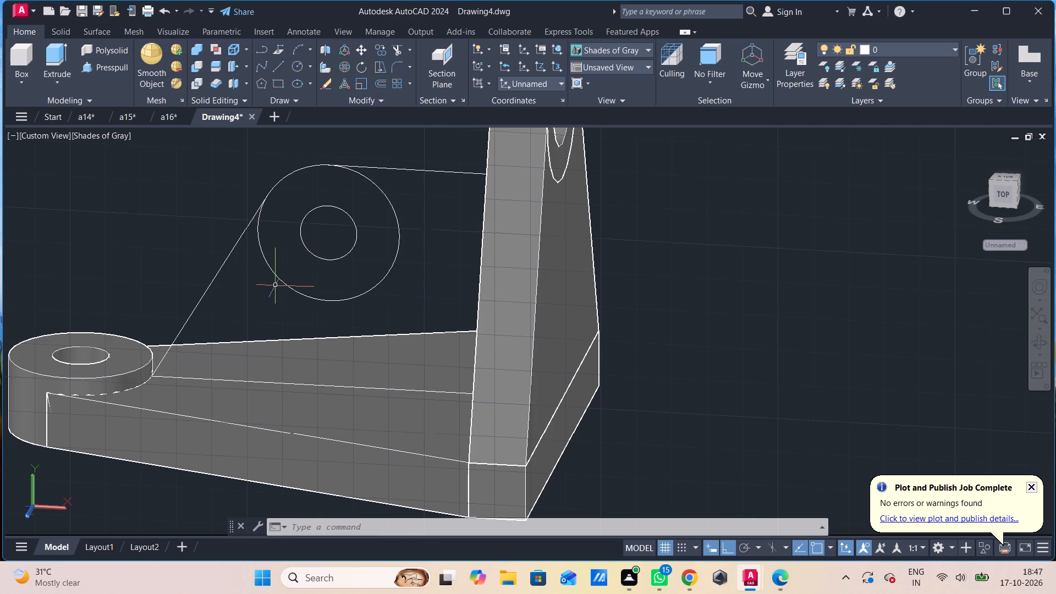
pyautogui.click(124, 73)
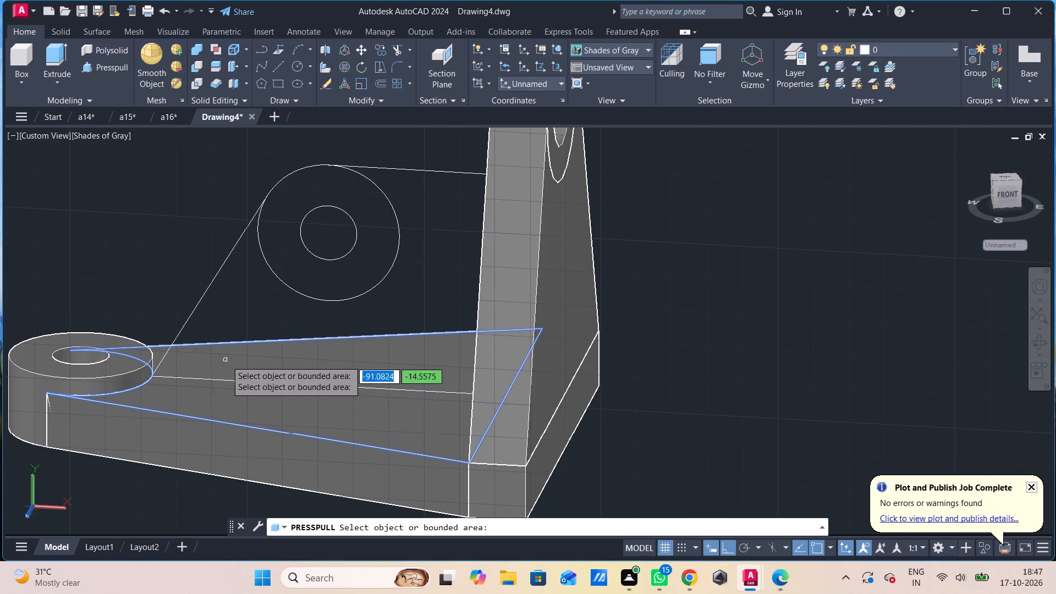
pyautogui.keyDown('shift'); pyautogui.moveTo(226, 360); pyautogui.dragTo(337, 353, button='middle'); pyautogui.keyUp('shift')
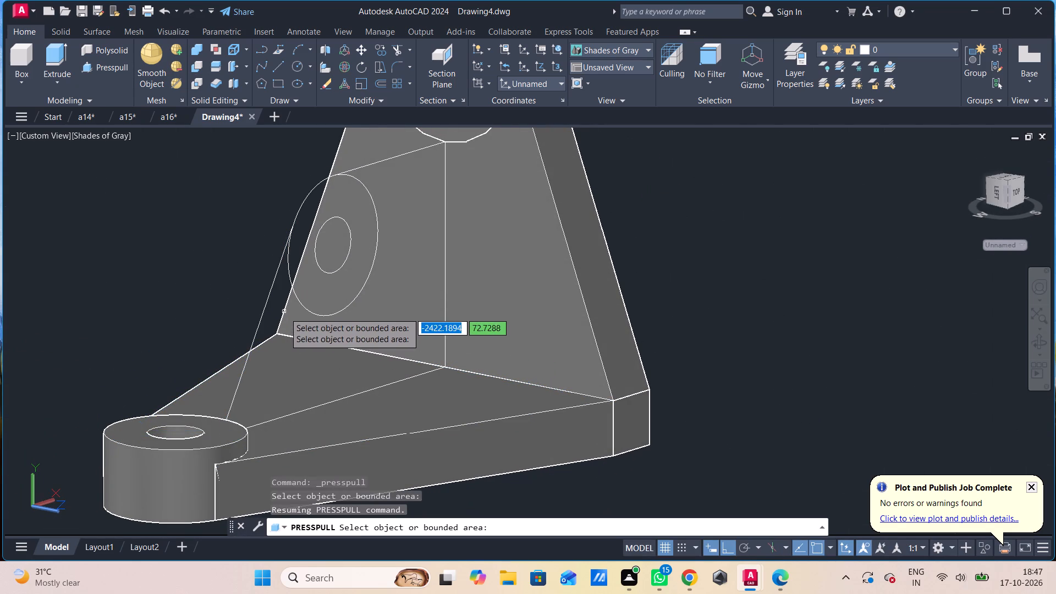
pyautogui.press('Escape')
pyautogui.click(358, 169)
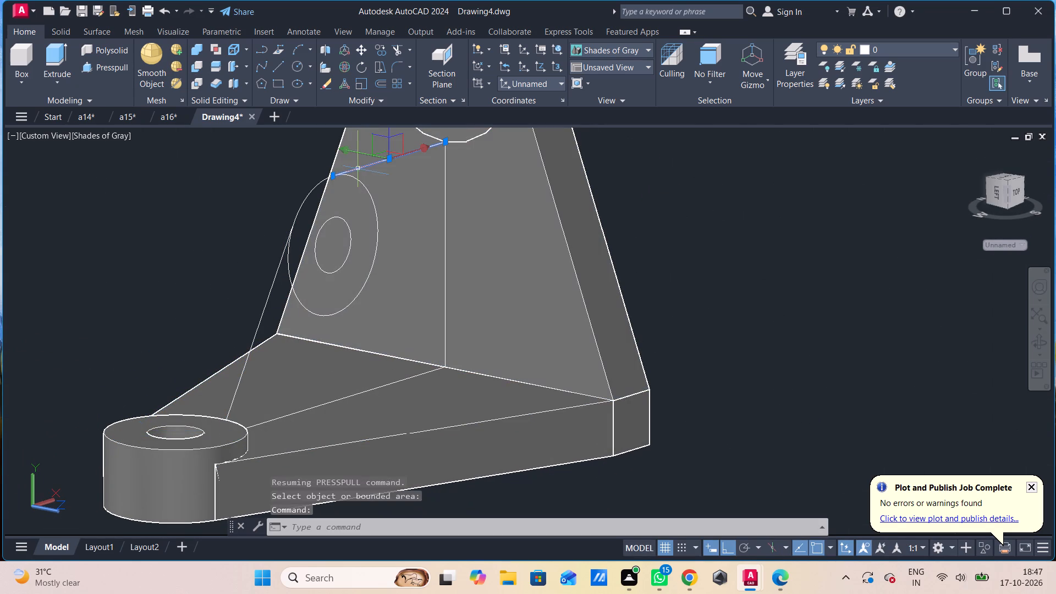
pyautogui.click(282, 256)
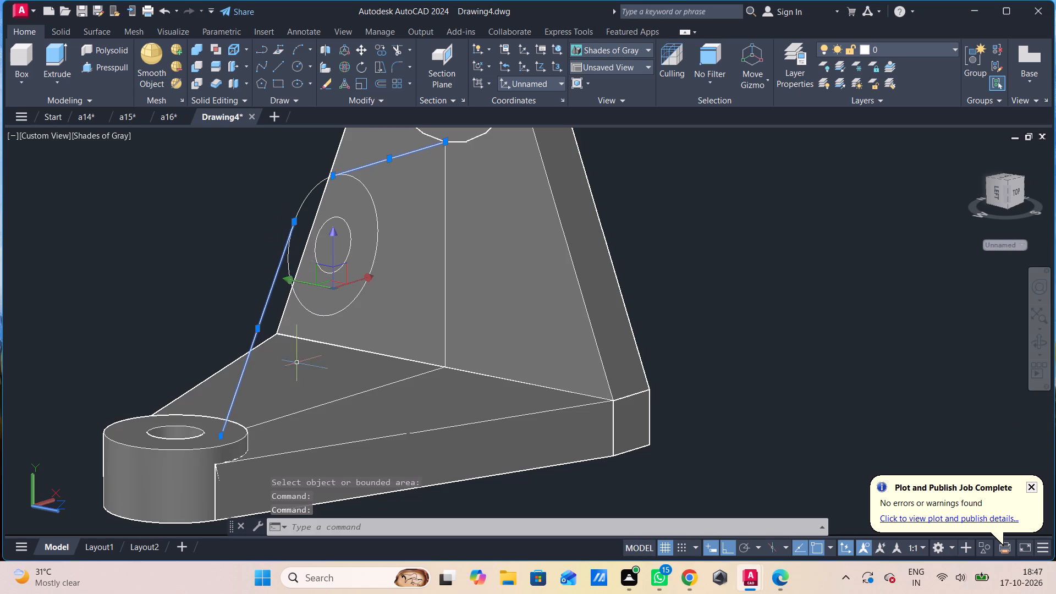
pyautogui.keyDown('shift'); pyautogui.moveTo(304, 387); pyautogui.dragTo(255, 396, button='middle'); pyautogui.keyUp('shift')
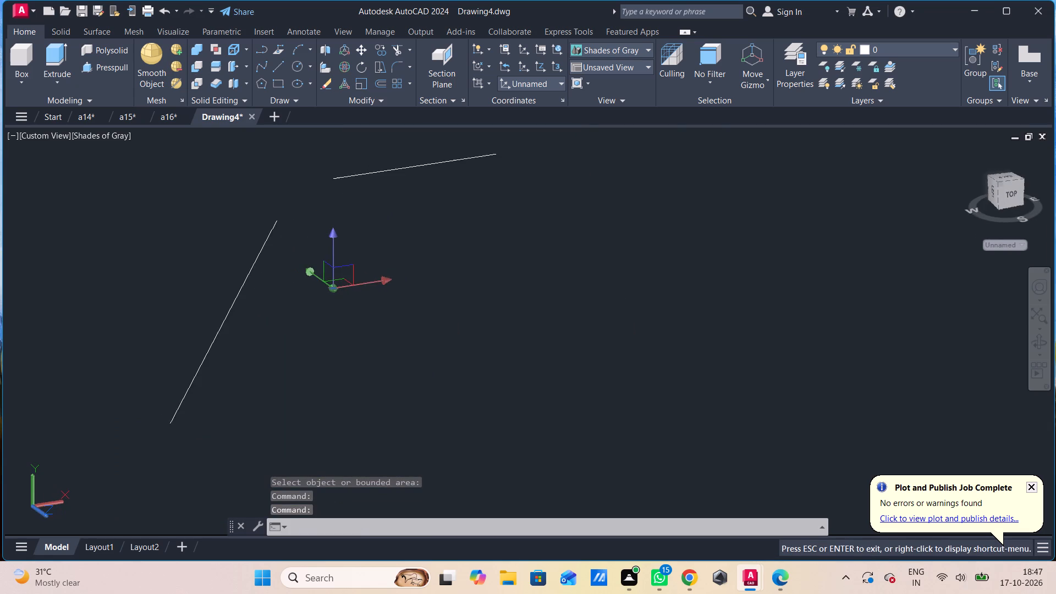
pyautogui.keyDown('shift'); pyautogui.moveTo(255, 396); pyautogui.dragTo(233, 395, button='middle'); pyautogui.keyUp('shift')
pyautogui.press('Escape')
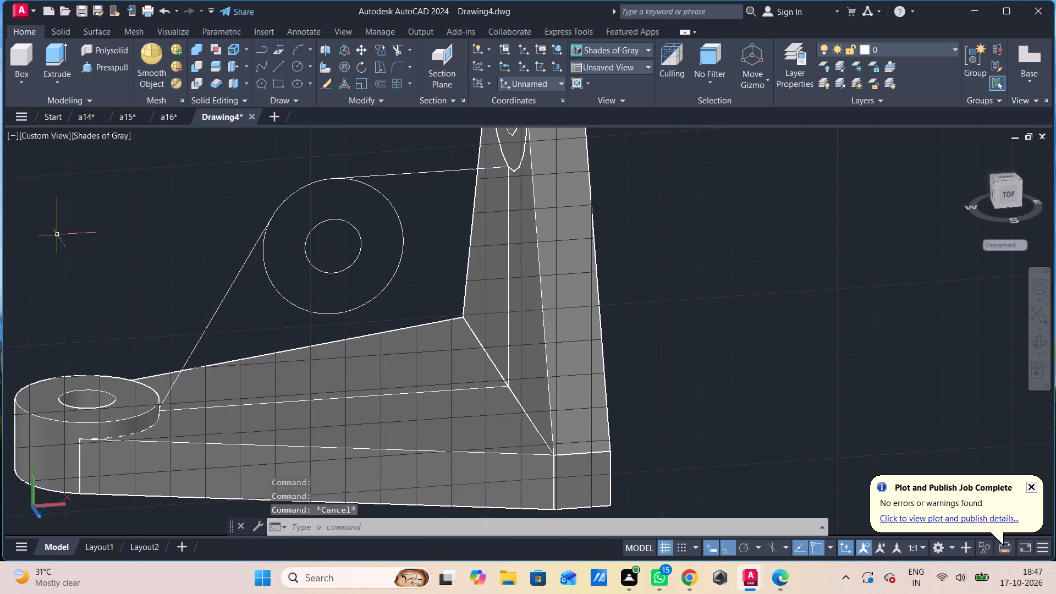
# Switch the model's visual style to 2D Wireframe.
pyautogui.click(87, 133)
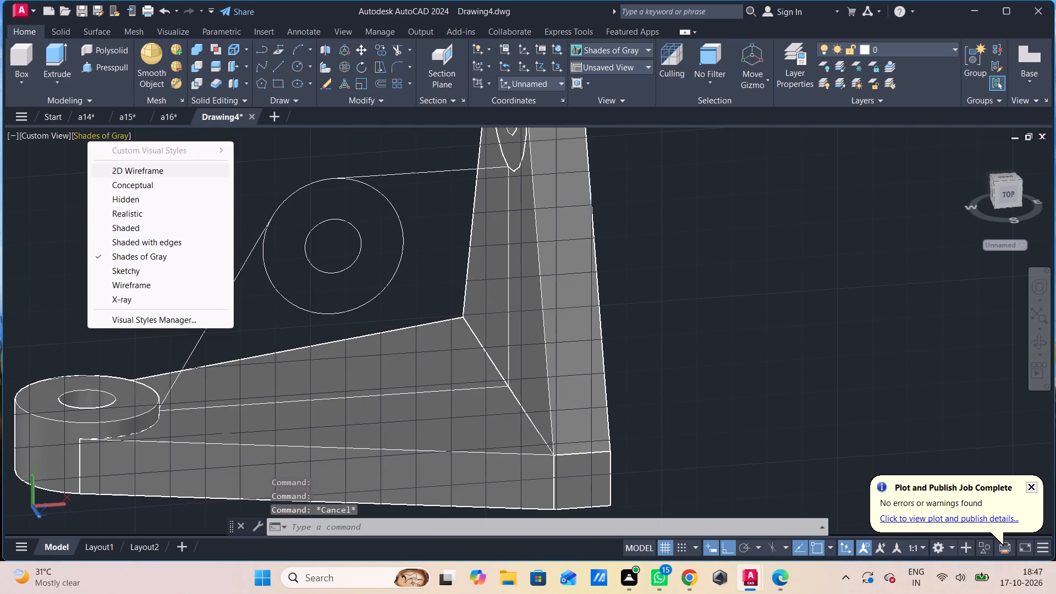
pyautogui.click(130, 169)
# Join the rib profile's central, slanted, top and vertical lines, with both concentric circles included in the selection.
pyautogui.keyDown('shift'); pyautogui.moveTo(183, 363); pyautogui.dragTo(136, 360, button='middle'); pyautogui.keyUp('shift')
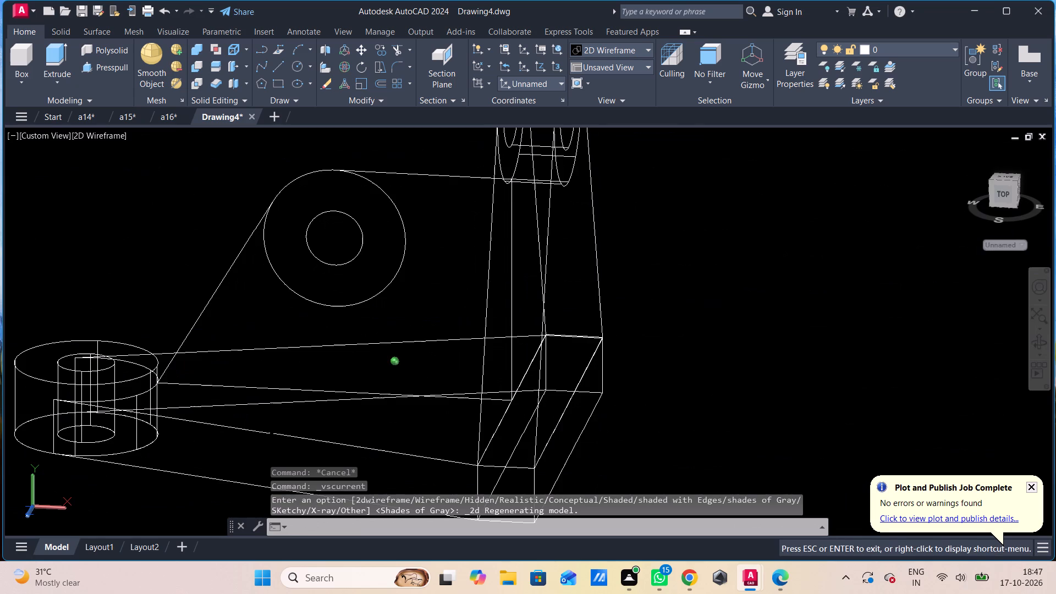
pyautogui.keyDown('shift'); pyautogui.moveTo(136, 360); pyautogui.dragTo(135, 360, button='middle'); pyautogui.keyUp('shift')
pyautogui.click(198, 381)
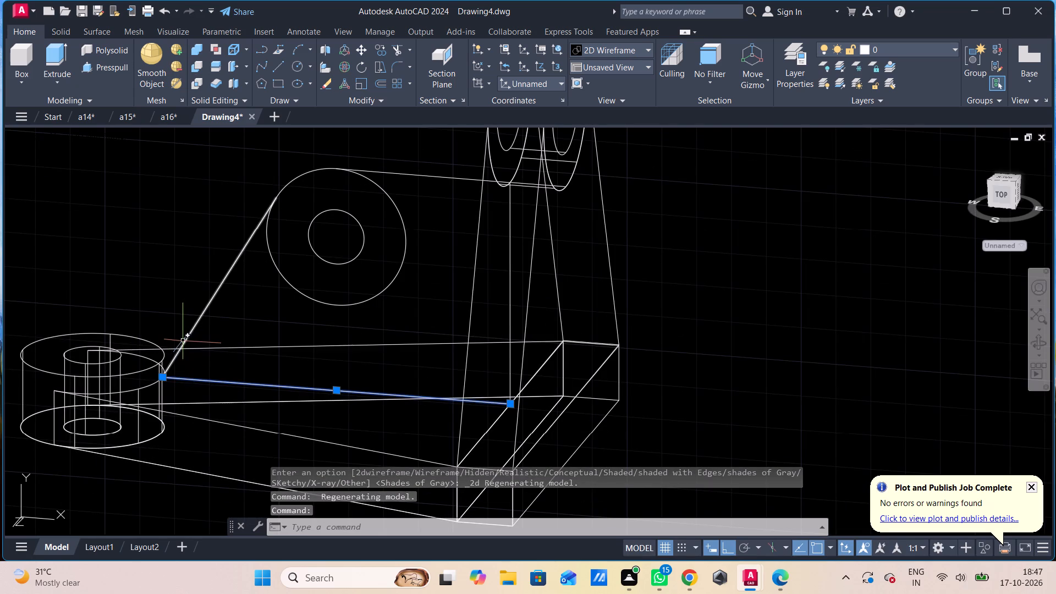
pyautogui.click(183, 341)
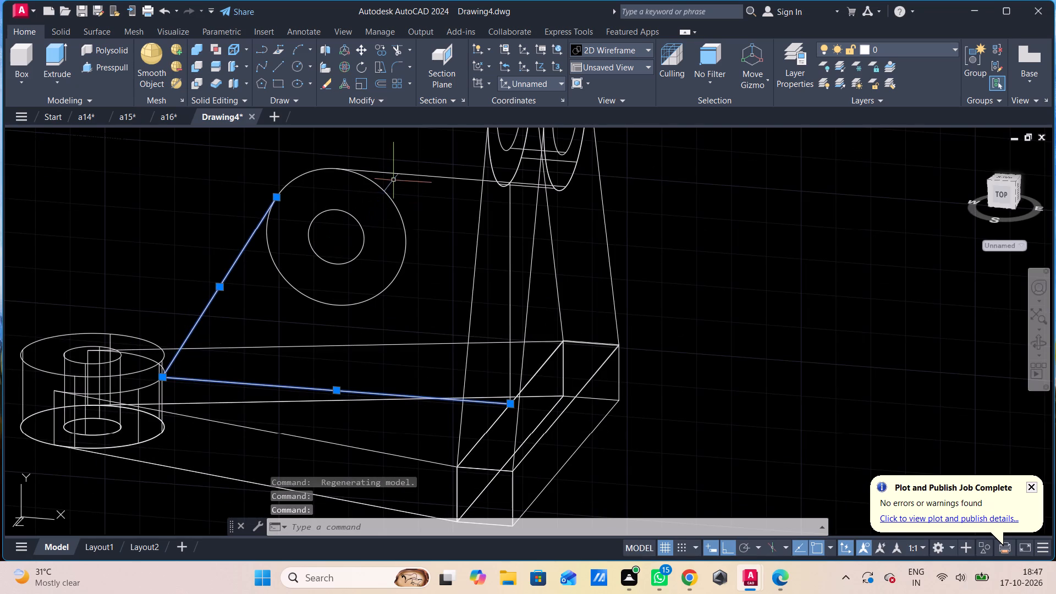
pyautogui.click(395, 174)
pyautogui.keyDown('shift'); pyautogui.moveTo(398, 174); pyautogui.dragTo(442, 186, button='middle'); pyautogui.keyUp('shift')
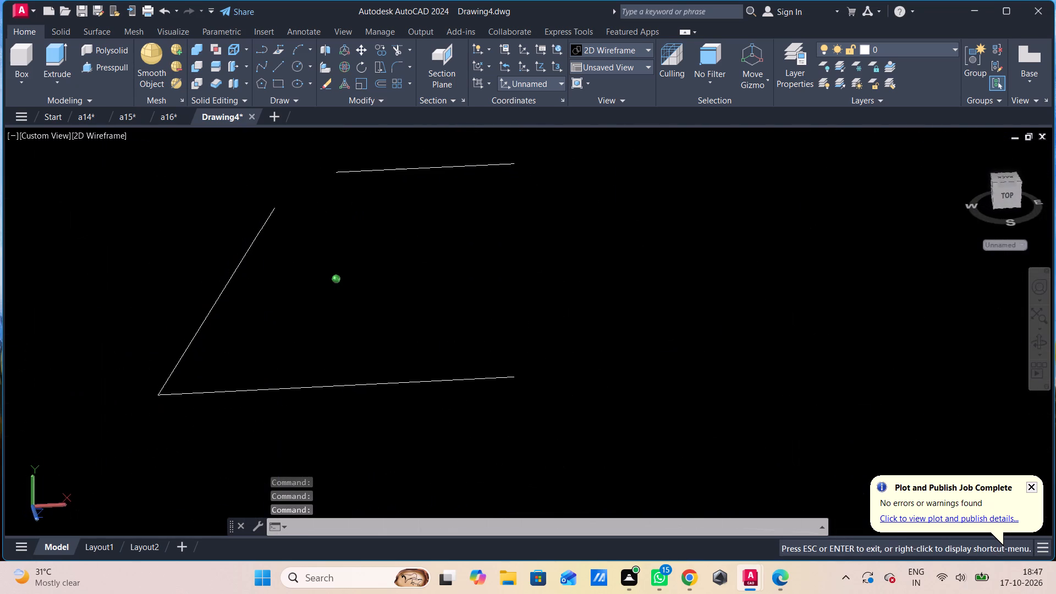
pyautogui.keyDown('shift'); pyautogui.moveTo(442, 186); pyautogui.dragTo(487, 191, button='middle'); pyautogui.keyUp('shift')
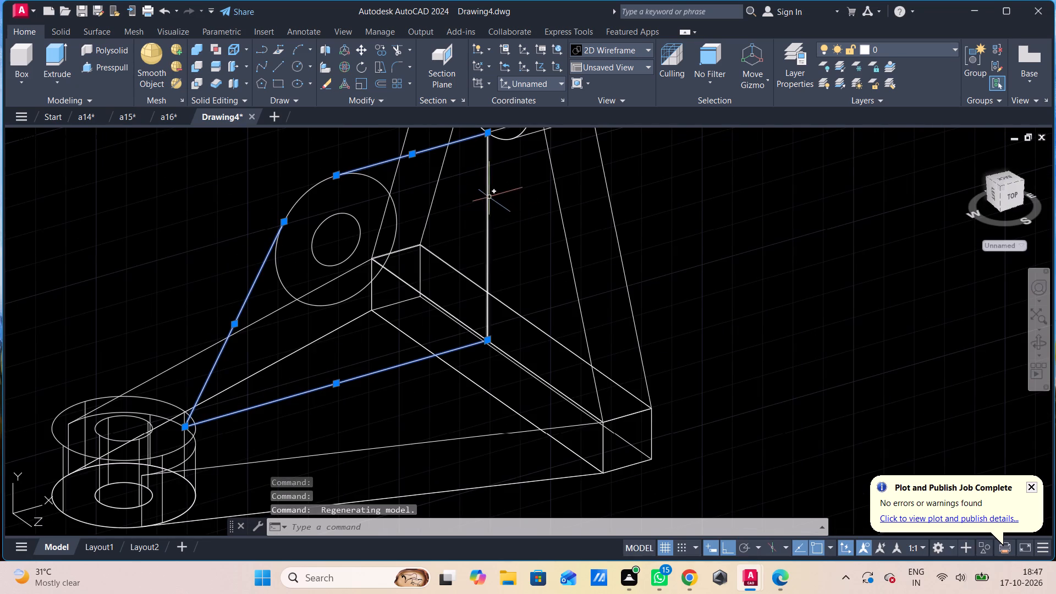
pyautogui.click(485, 199)
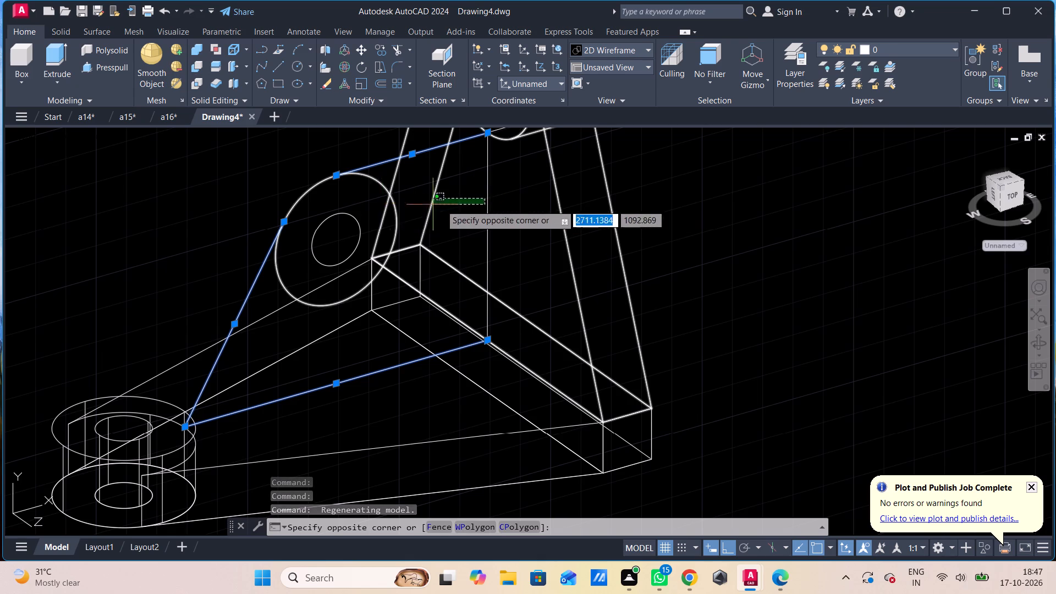
pyautogui.click(496, 196)
pyautogui.click(496, 196)
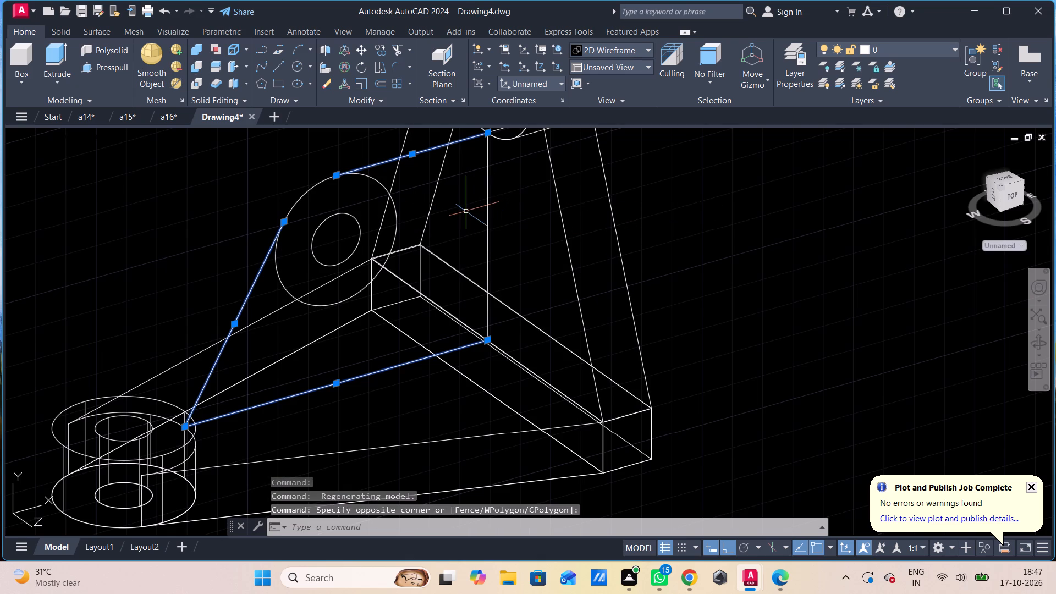
pyautogui.click(487, 201)
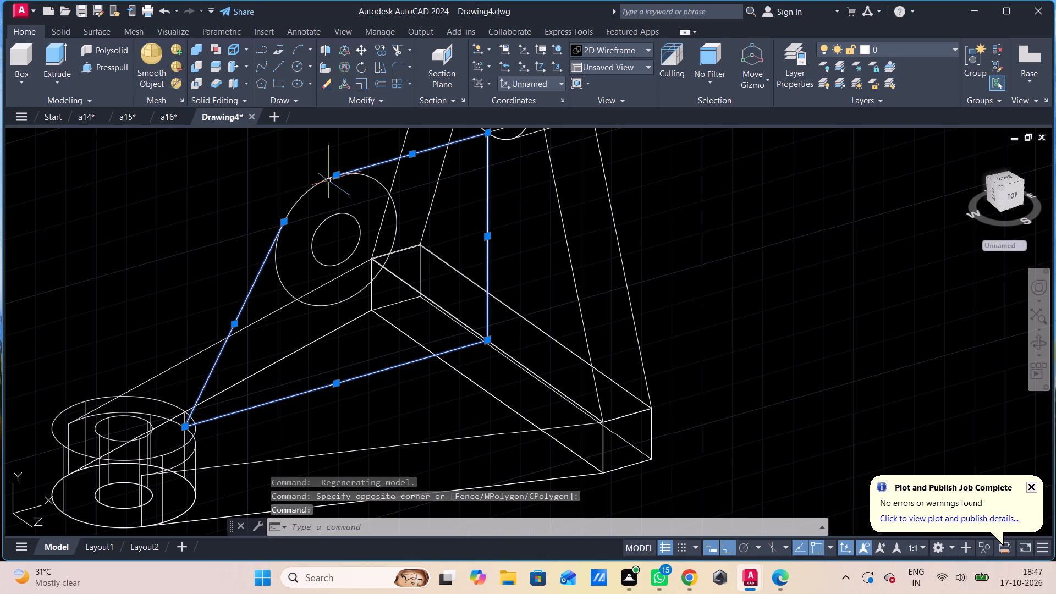
pyautogui.click(328, 178)
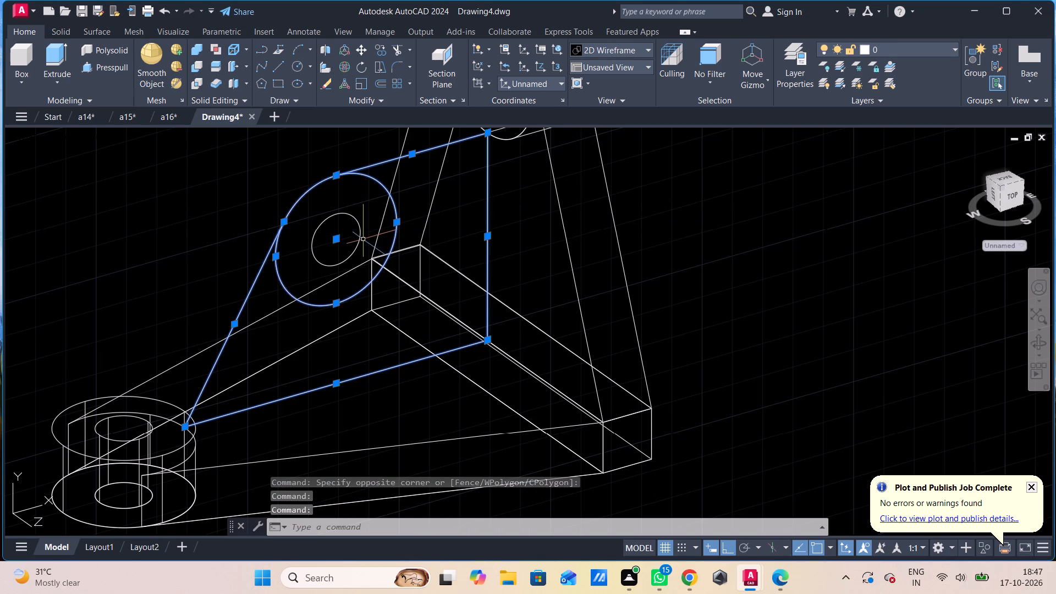
pyautogui.click(360, 241)
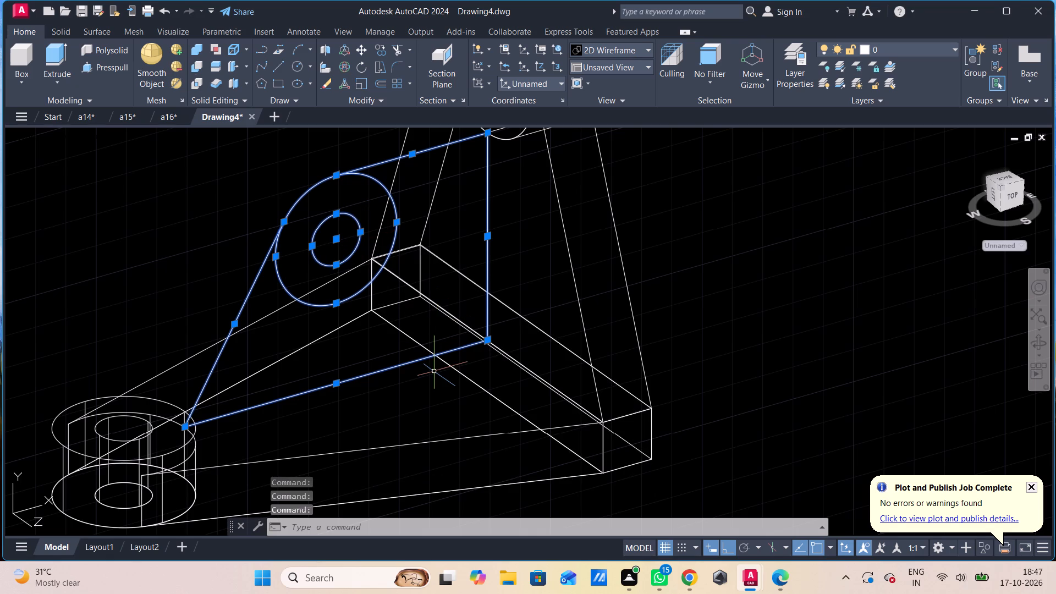
pyautogui.press('j')
pyautogui.press('Return')
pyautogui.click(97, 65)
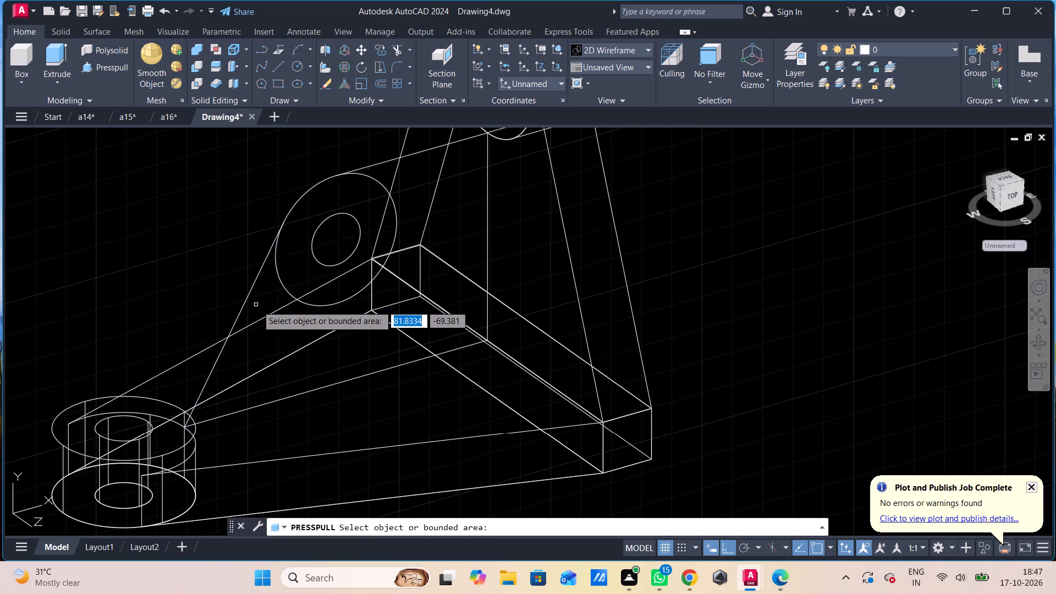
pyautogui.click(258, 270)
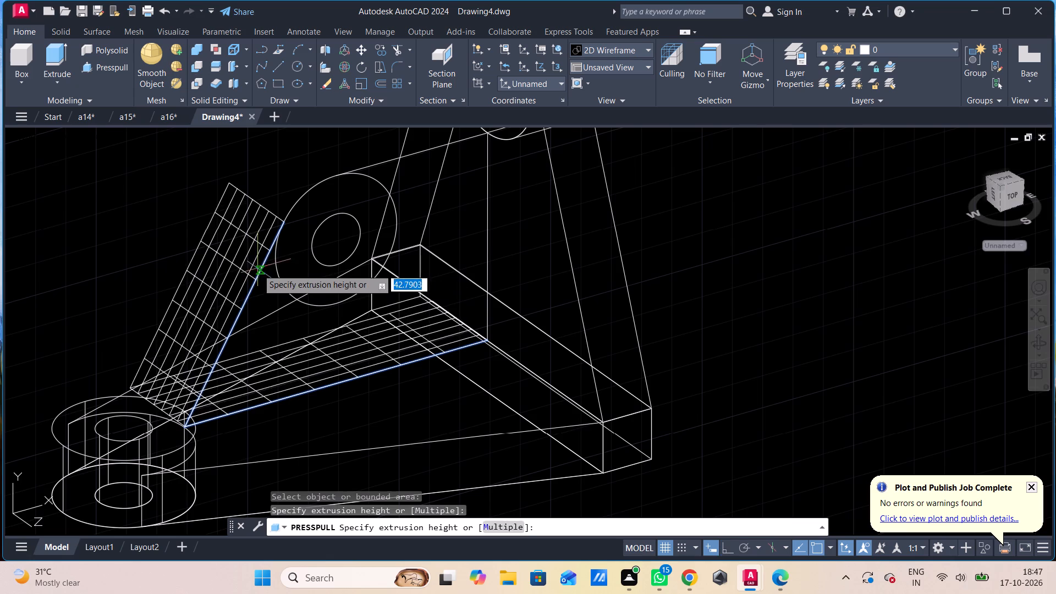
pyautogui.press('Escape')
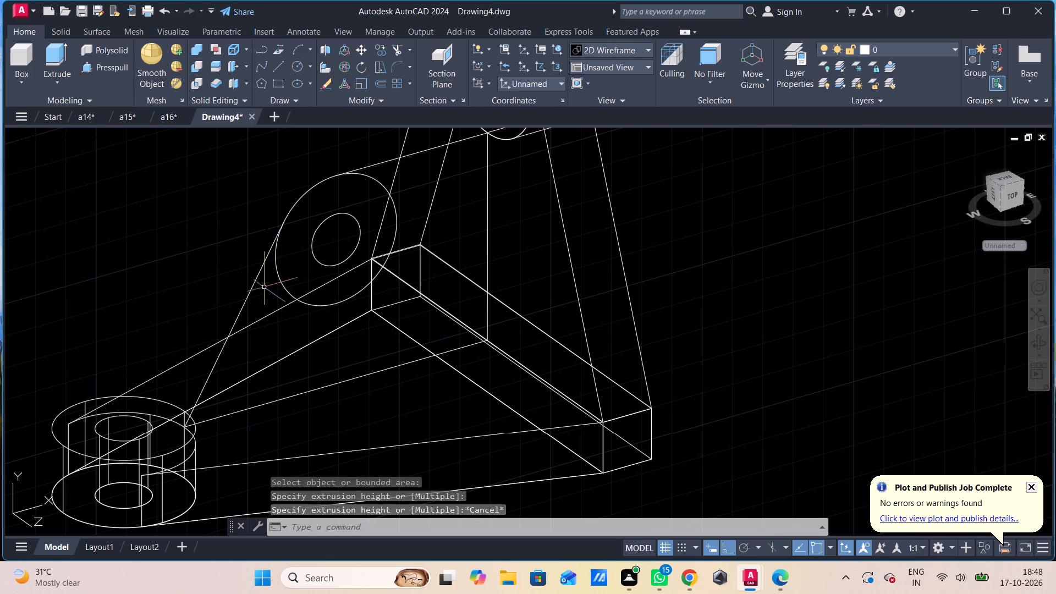
# Trim the short overhang of the upright's vertical line below the end of the plate's central line.
pyautogui.scroll(5, 471, 346)
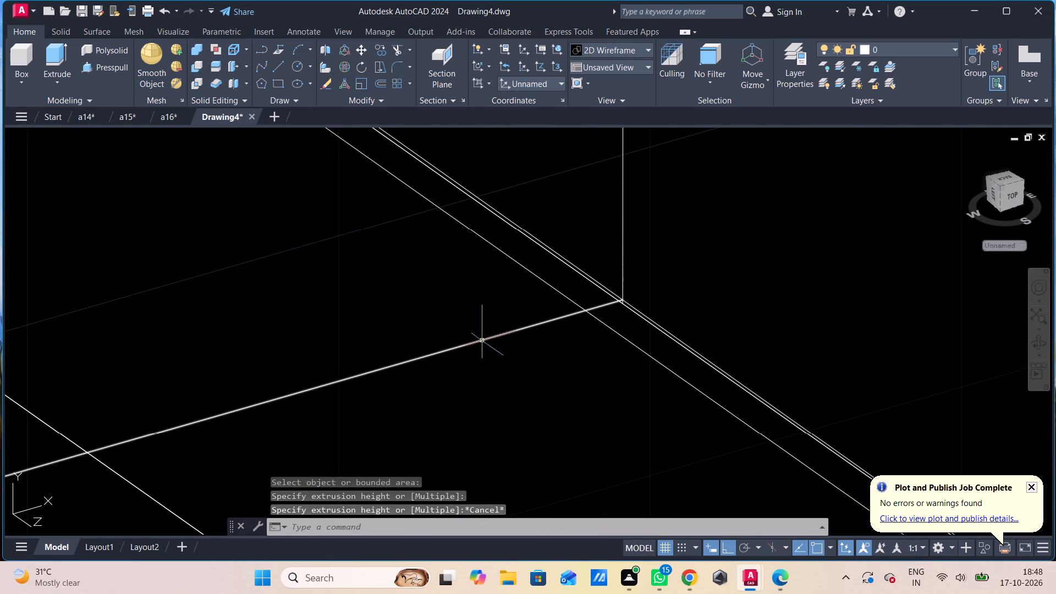
pyautogui.scroll(4, 648, 327)
pyautogui.moveTo(650, 327); pyautogui.dragTo(670, 490, button='middle')
pyautogui.press('t')
pyautogui.press('r')
pyautogui.press('space')
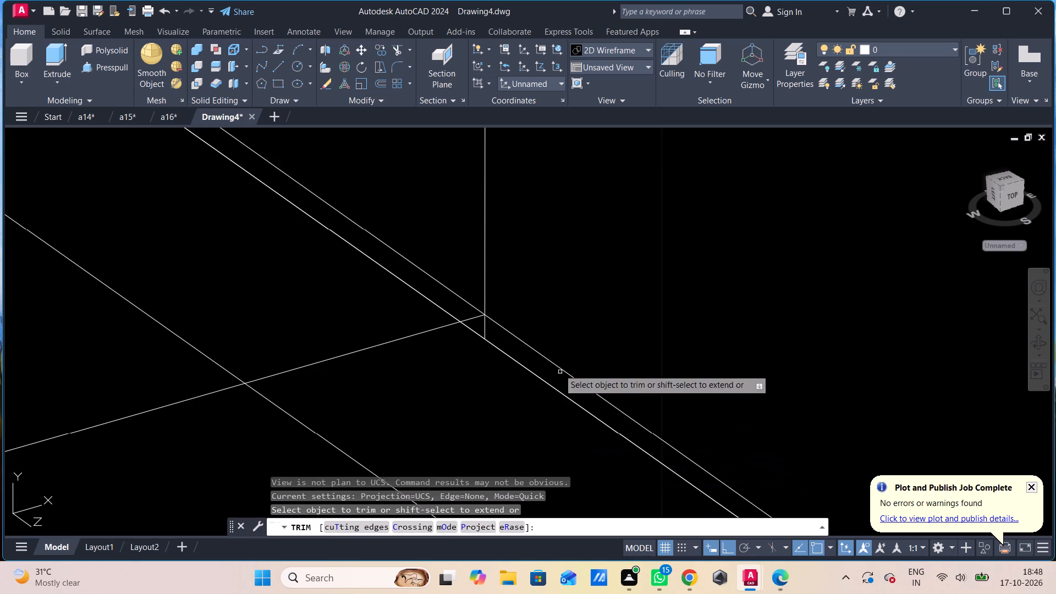
pyautogui.click(485, 328)
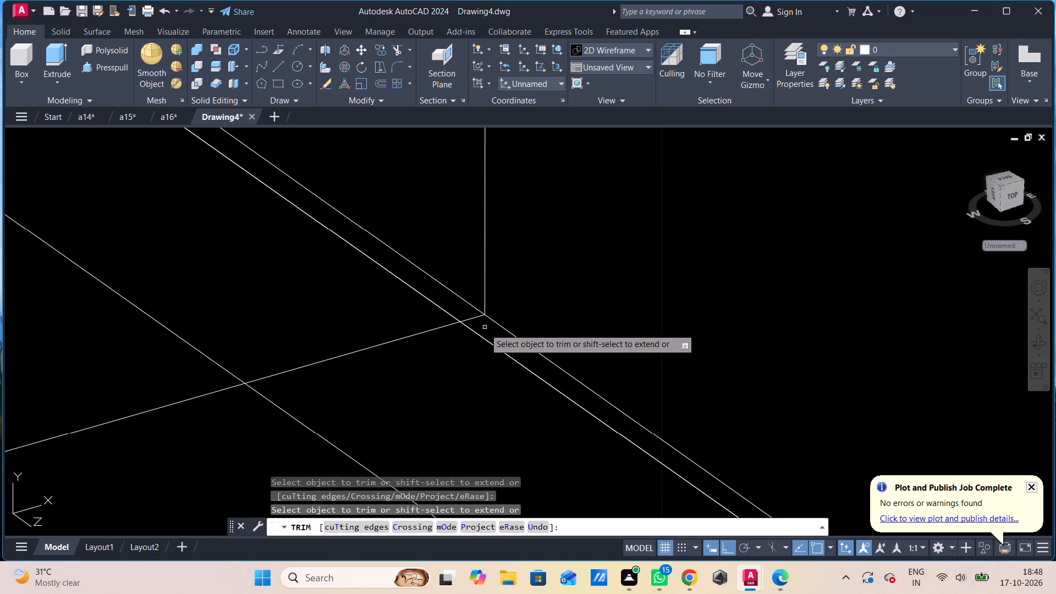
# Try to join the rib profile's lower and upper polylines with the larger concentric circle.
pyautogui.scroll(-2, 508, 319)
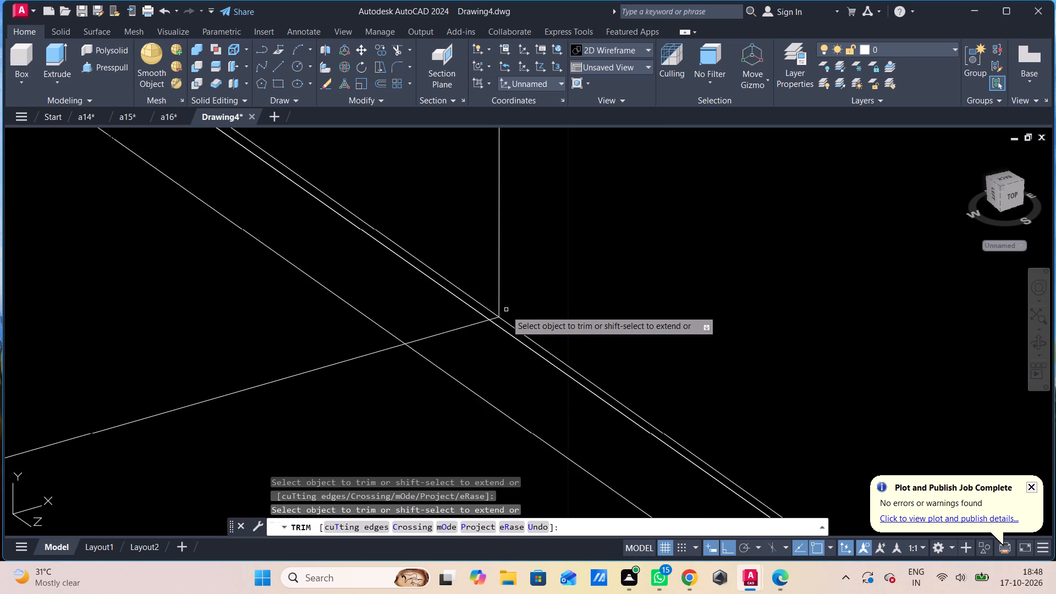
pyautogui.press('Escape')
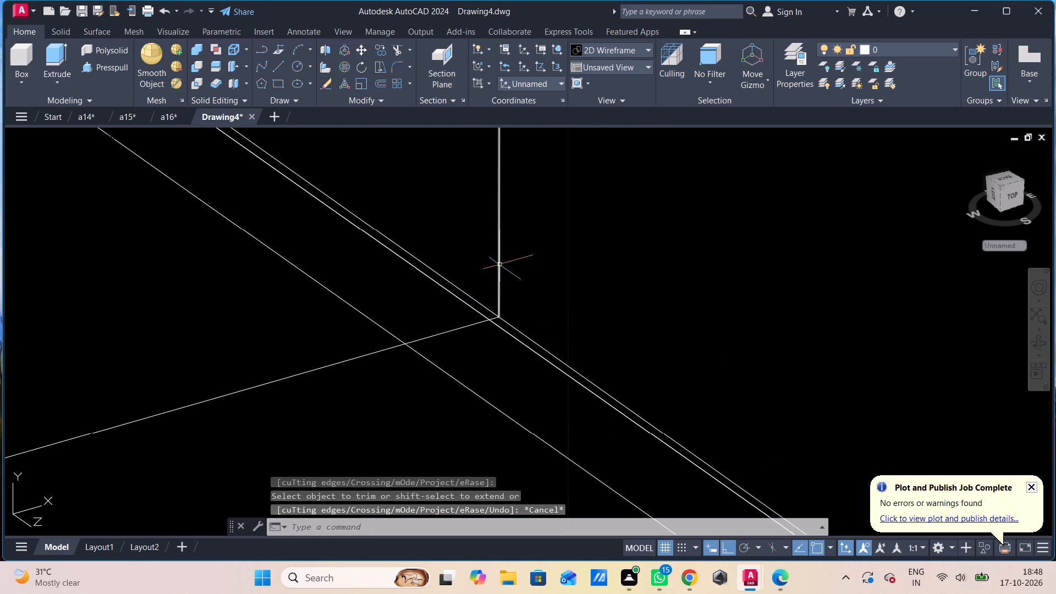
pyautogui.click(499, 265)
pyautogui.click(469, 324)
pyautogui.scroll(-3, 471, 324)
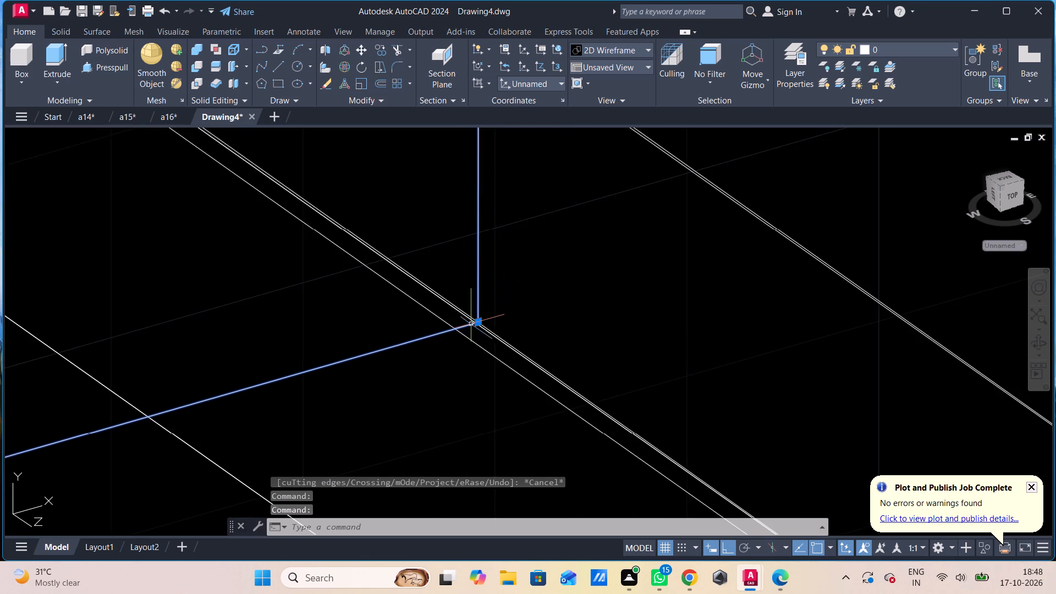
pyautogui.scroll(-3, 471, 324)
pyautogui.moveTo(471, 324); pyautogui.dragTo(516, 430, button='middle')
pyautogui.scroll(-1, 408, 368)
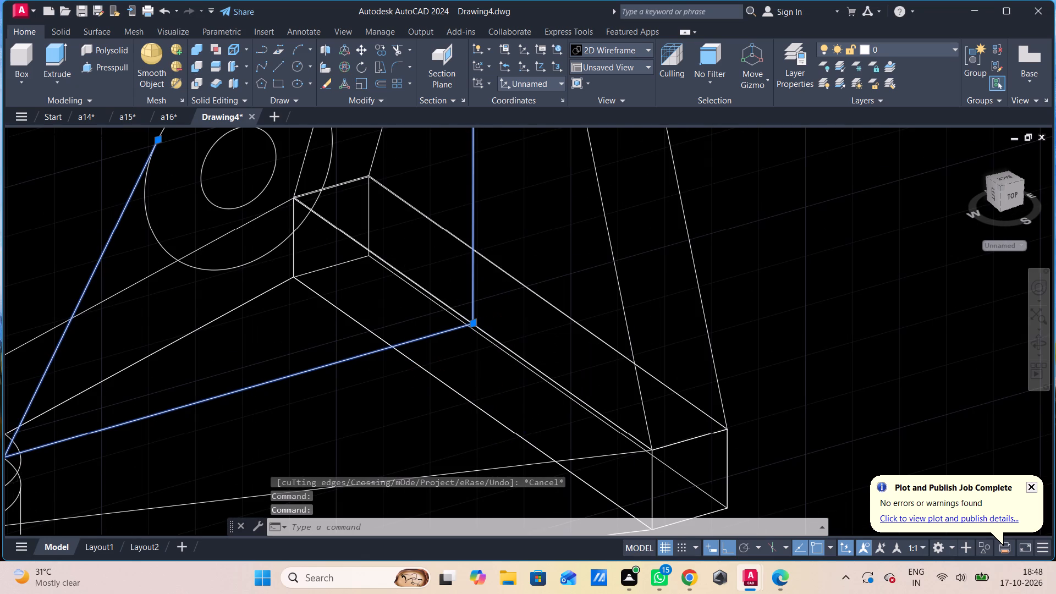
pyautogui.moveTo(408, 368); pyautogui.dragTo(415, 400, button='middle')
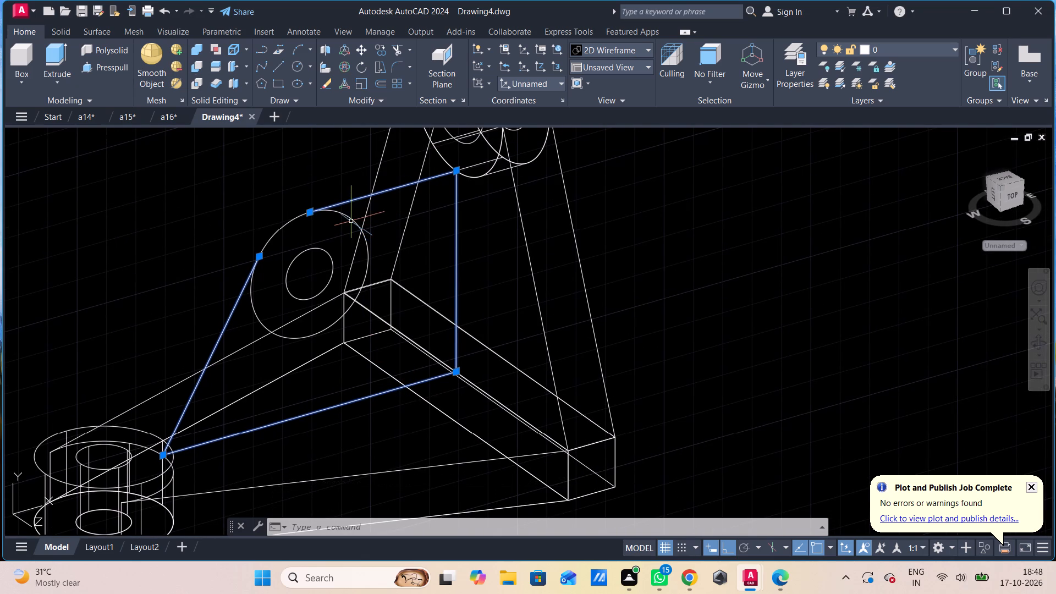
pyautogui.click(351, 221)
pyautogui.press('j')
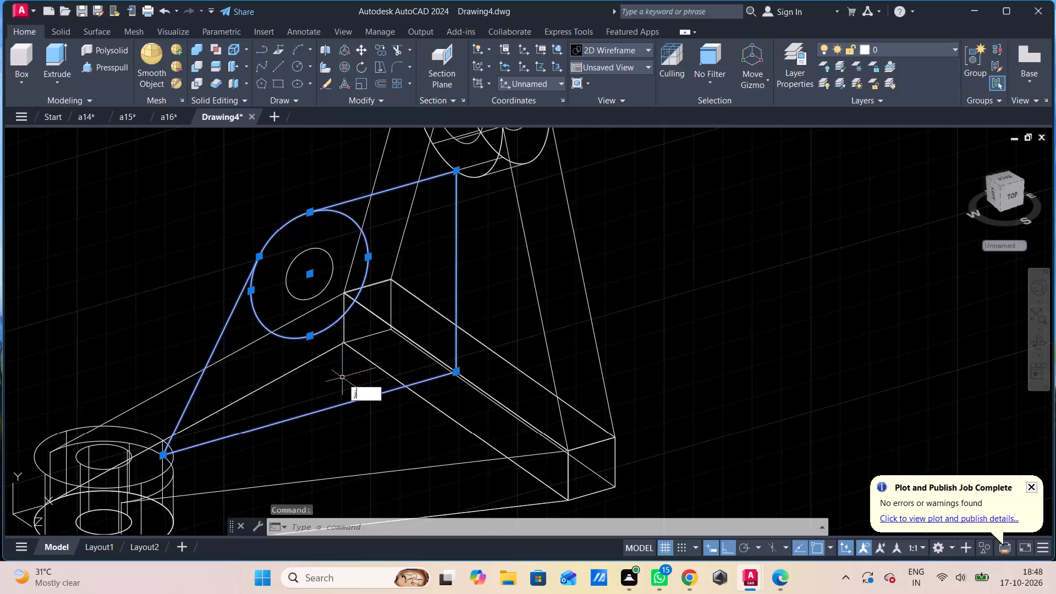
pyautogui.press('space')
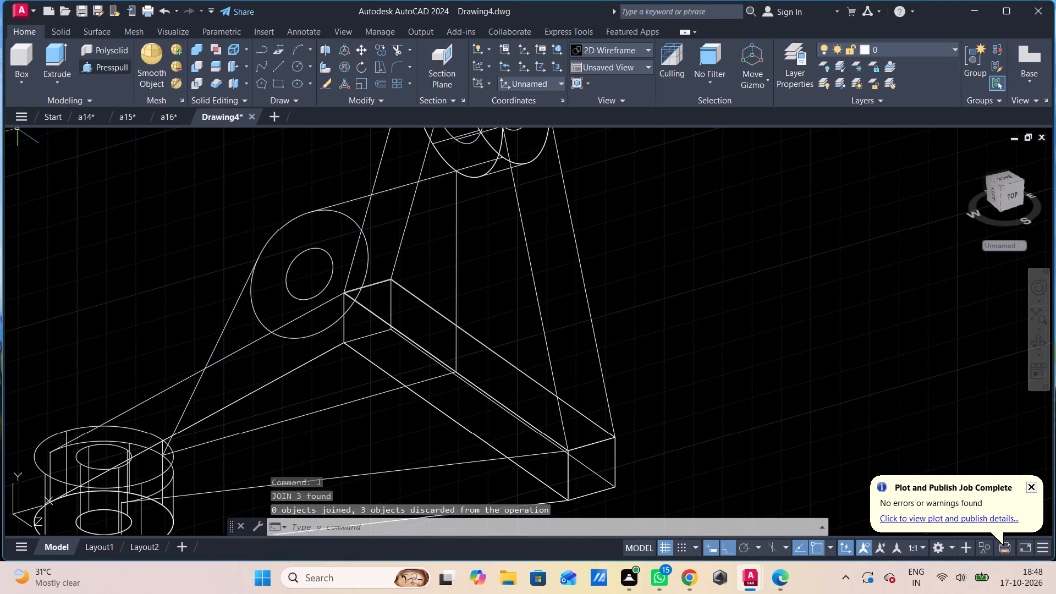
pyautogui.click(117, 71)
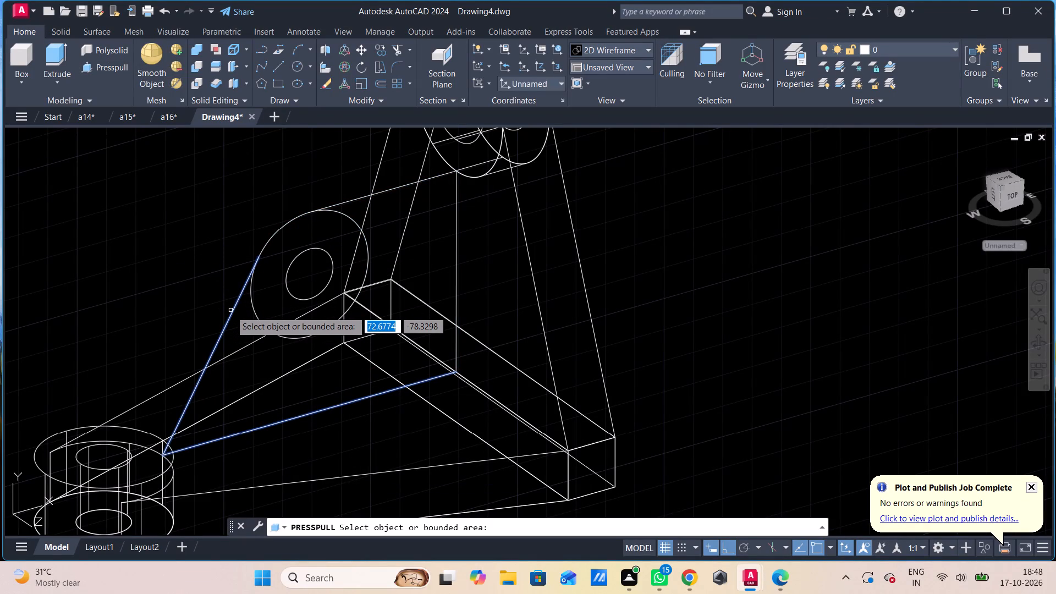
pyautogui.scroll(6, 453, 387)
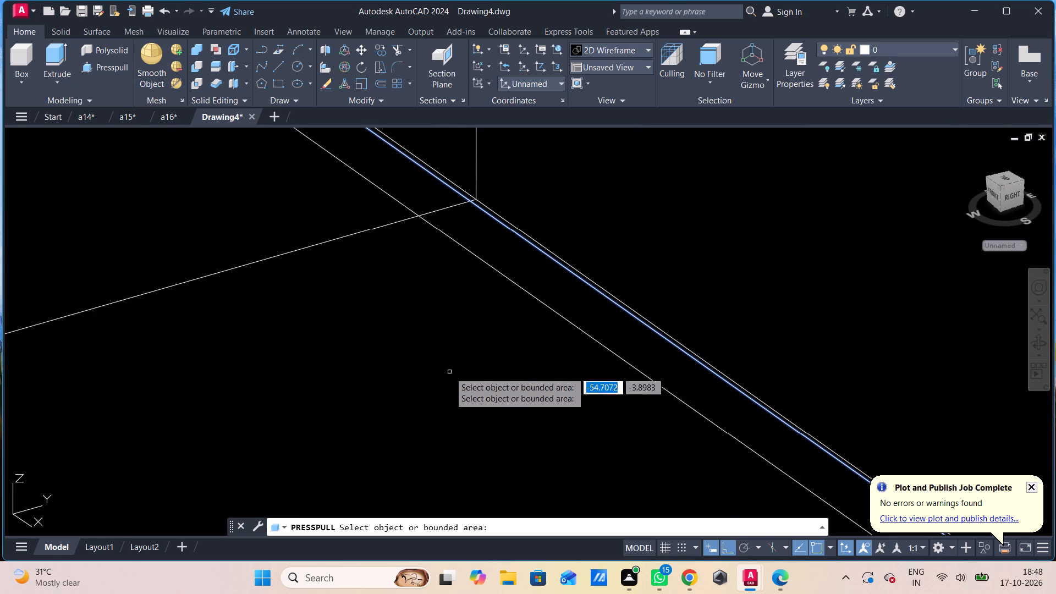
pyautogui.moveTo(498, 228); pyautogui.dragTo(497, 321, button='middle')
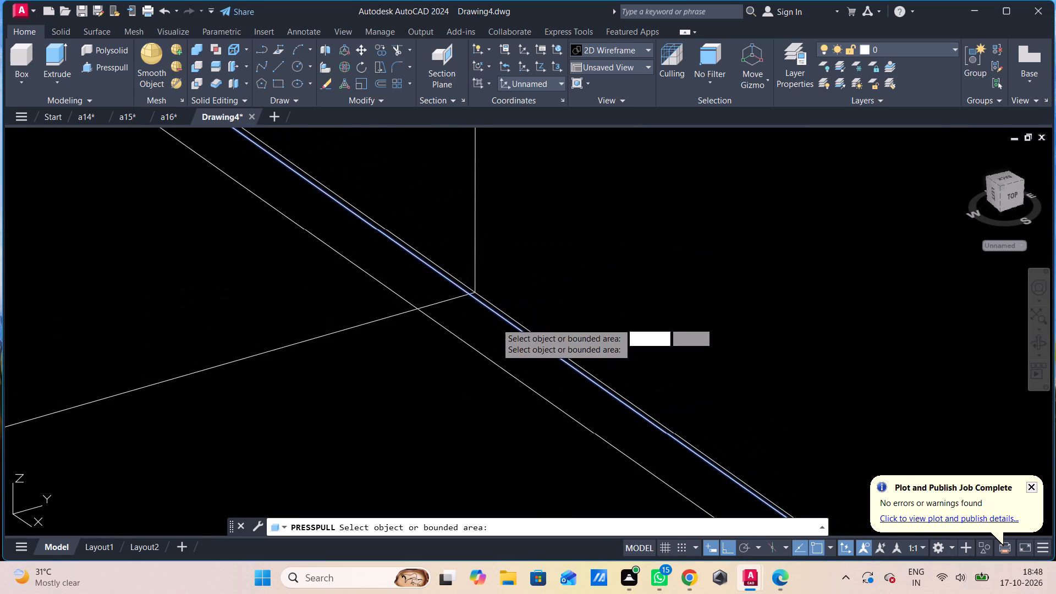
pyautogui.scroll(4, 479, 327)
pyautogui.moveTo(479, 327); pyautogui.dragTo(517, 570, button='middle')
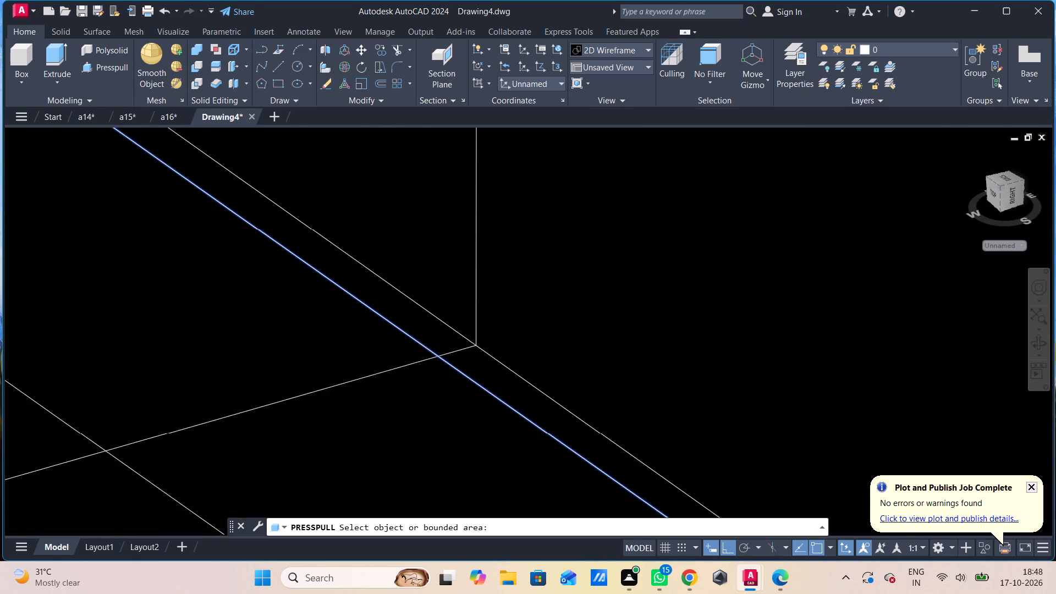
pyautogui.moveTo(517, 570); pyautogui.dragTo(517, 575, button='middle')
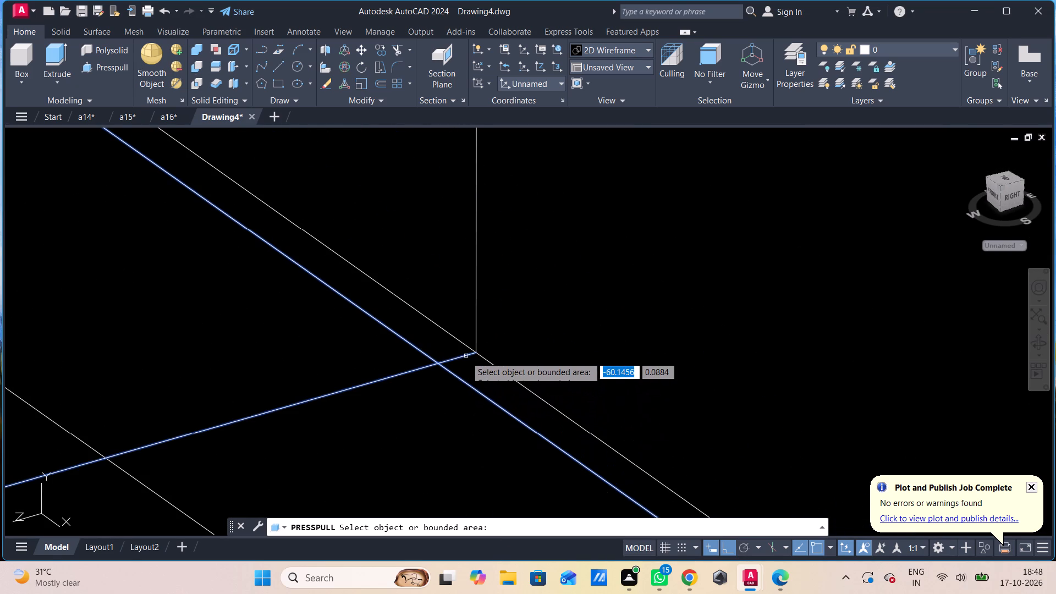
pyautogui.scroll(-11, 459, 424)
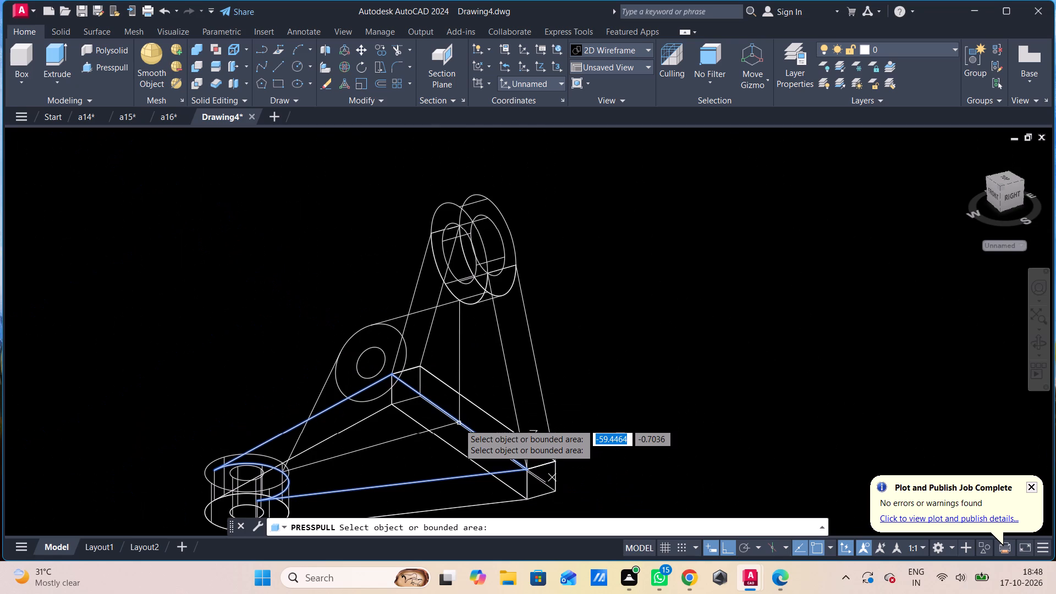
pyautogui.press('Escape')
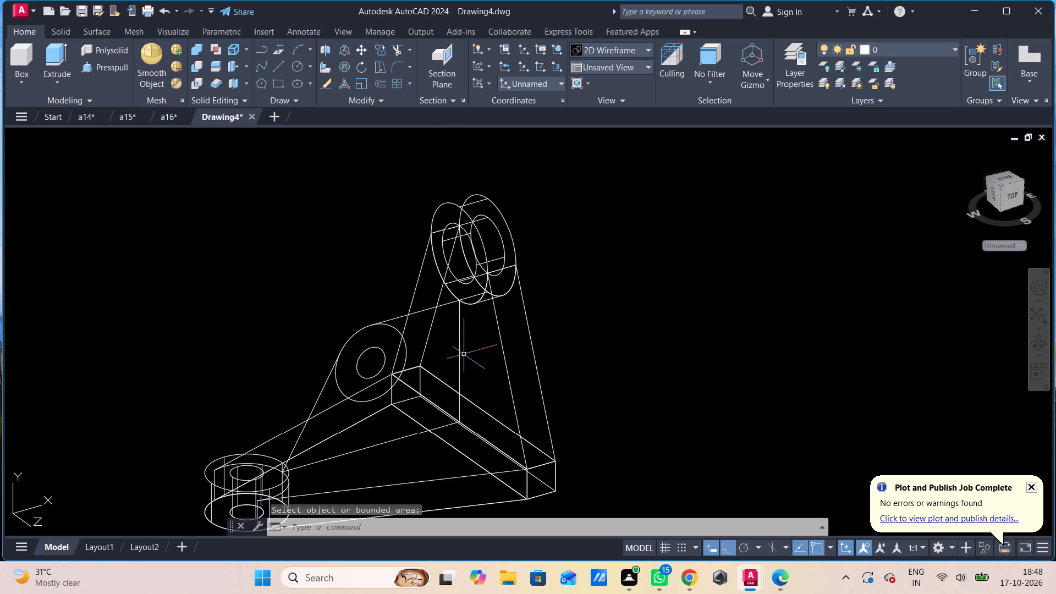
# Move the rib profile and both concentric circles about 110 units along negative Z, clear of the bracket, using the circles' centre as base point.
pyautogui.click(459, 348)
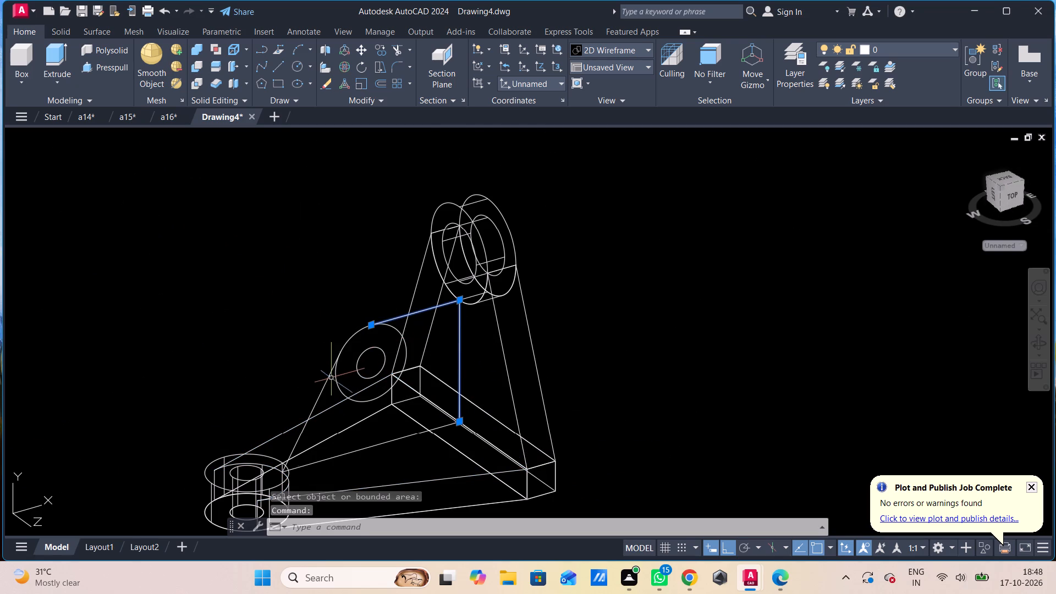
pyautogui.click(324, 381)
pyautogui.click(345, 342)
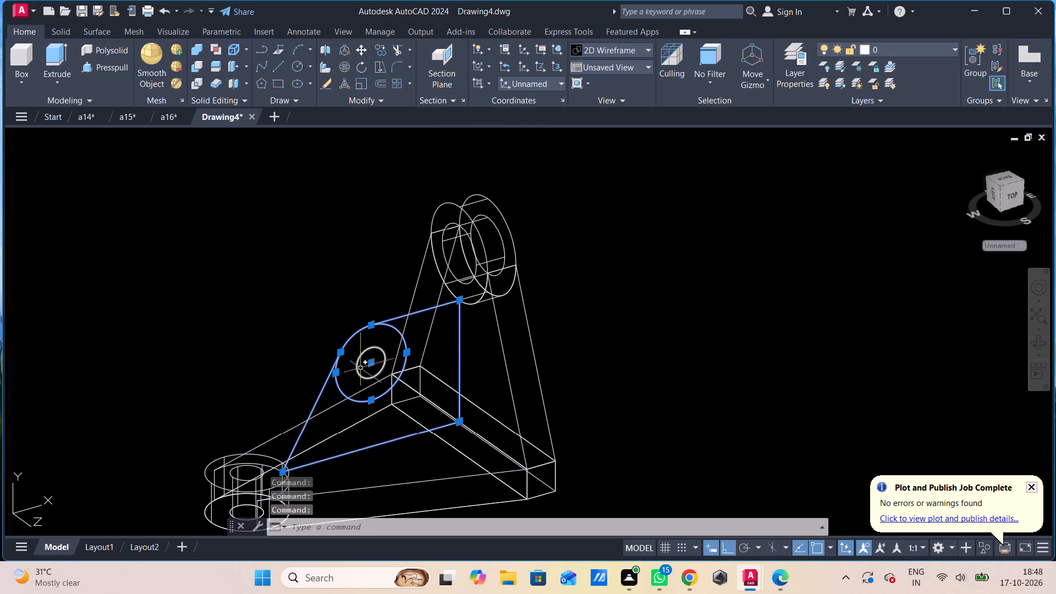
pyautogui.click(362, 355)
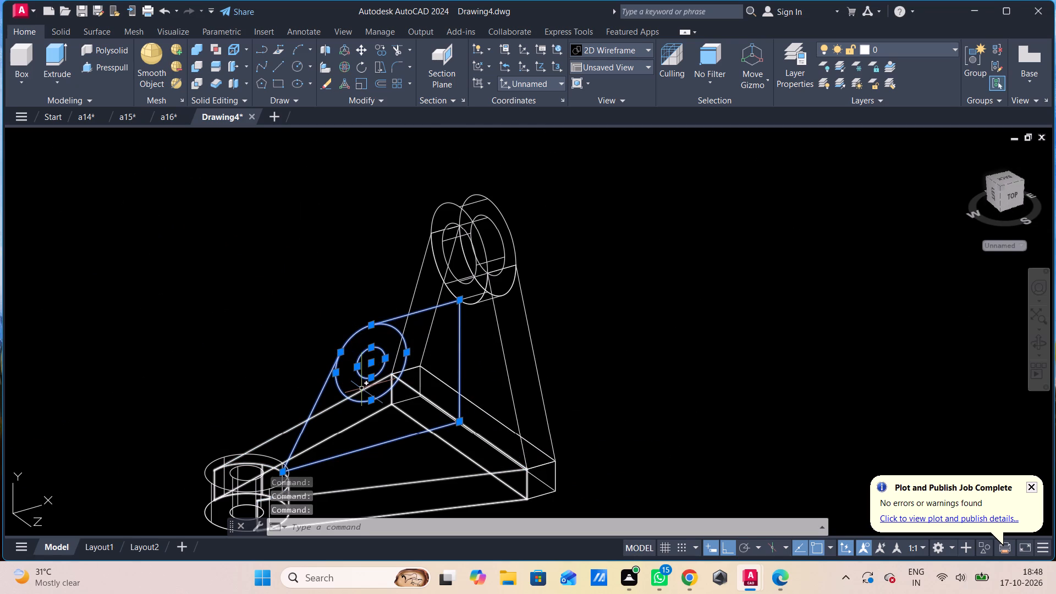
pyautogui.press('m')
pyautogui.press('space')
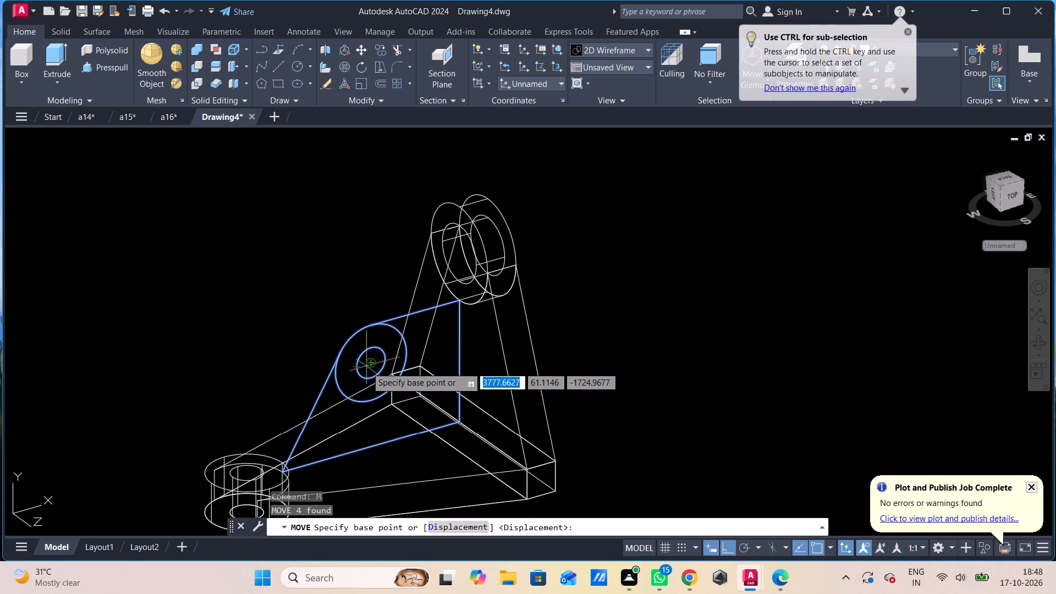
pyautogui.click(368, 367)
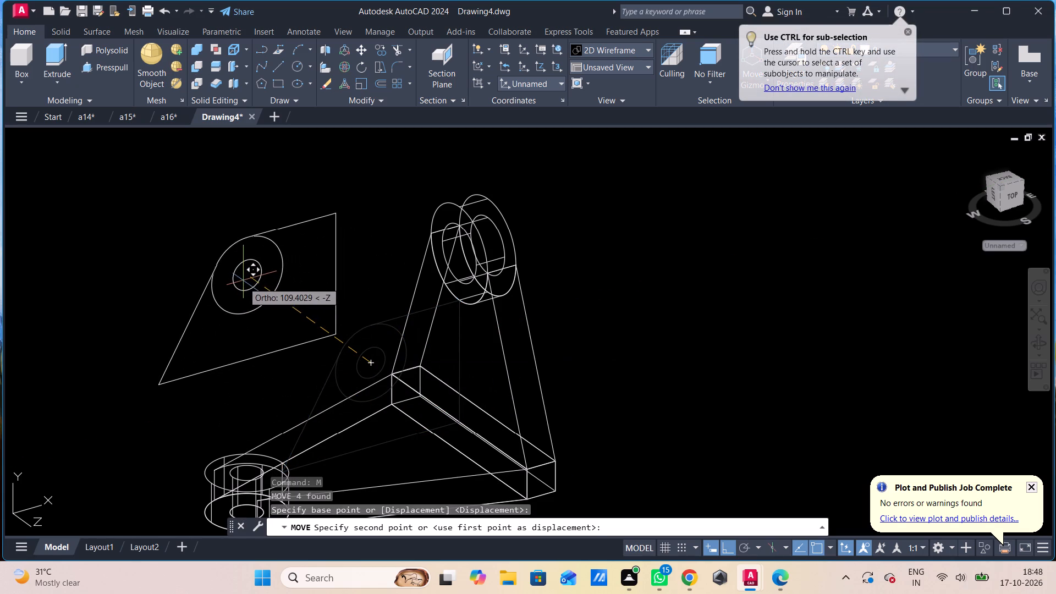
pyautogui.click(242, 280)
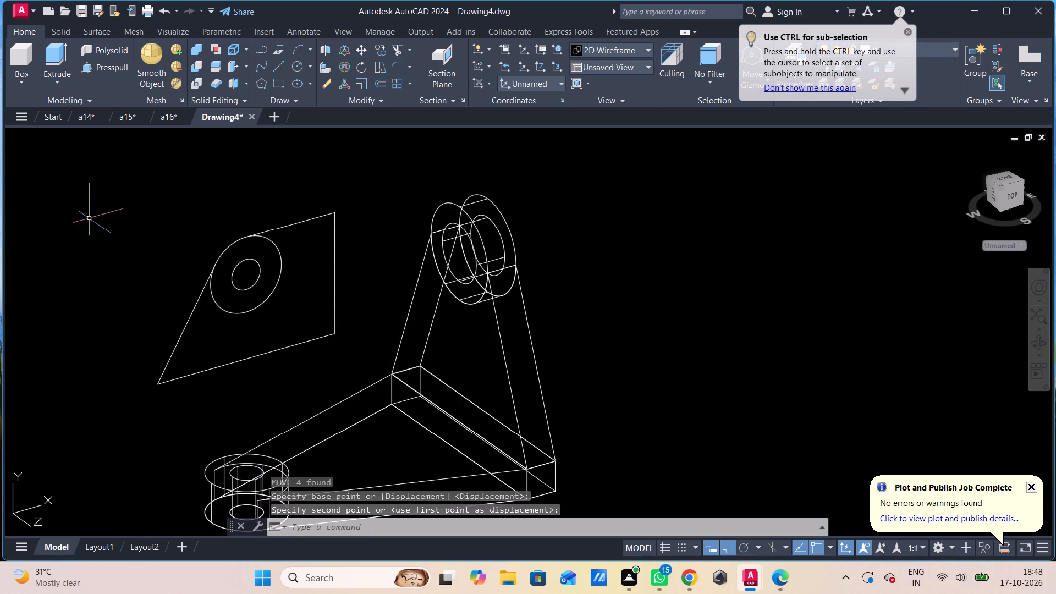
# Switch the model's visual style to Shades of Gray.
pyautogui.scroll(3, 286, 249)
pyautogui.scroll(-2, 286, 249)
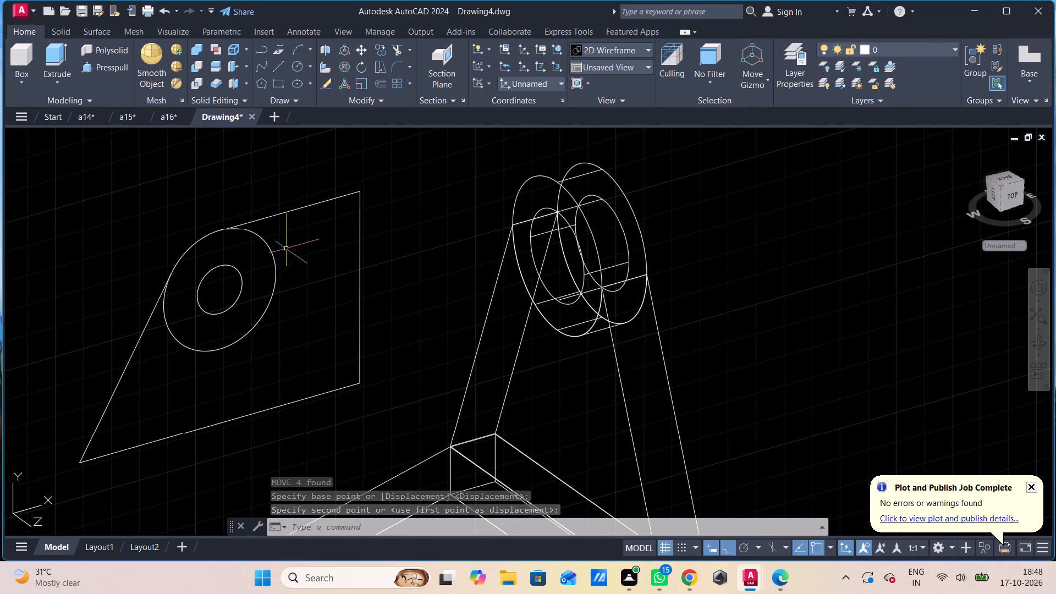
pyautogui.scroll(-1, 250, 244)
pyautogui.click(35, 136)
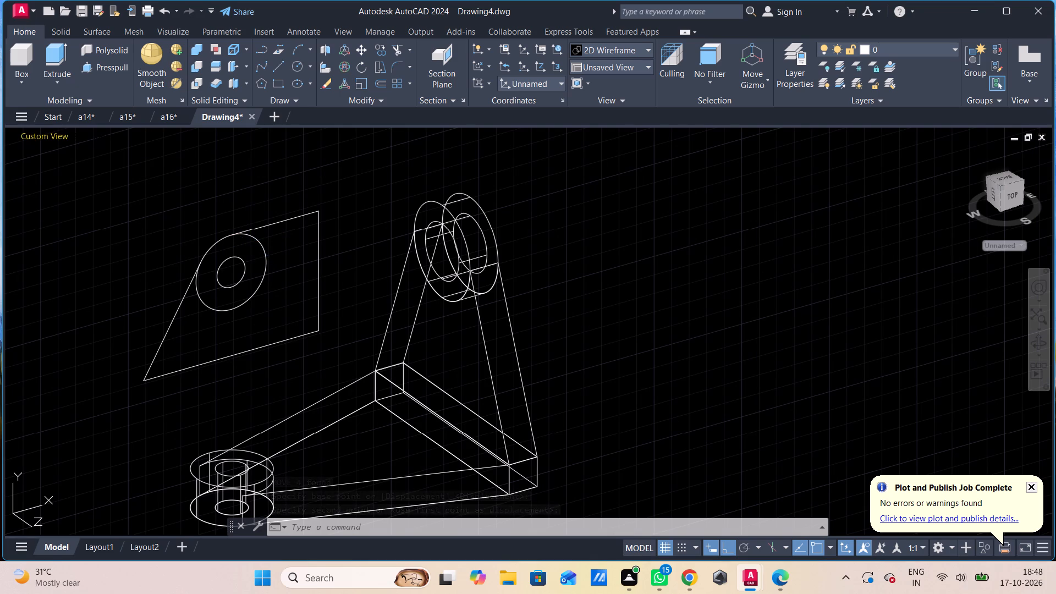
pyautogui.click(180, 178)
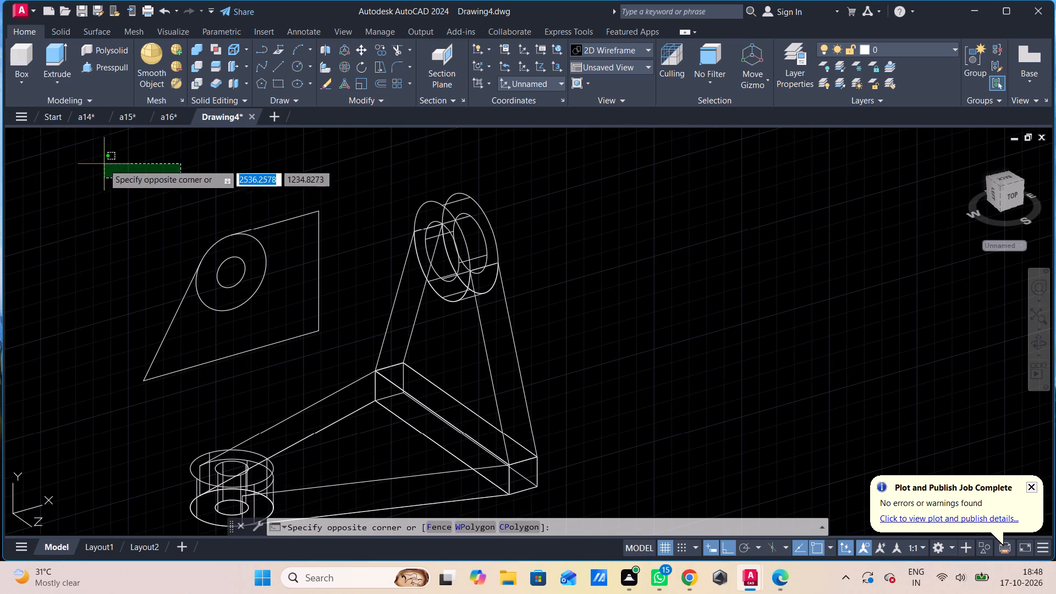
pyautogui.click(72, 151)
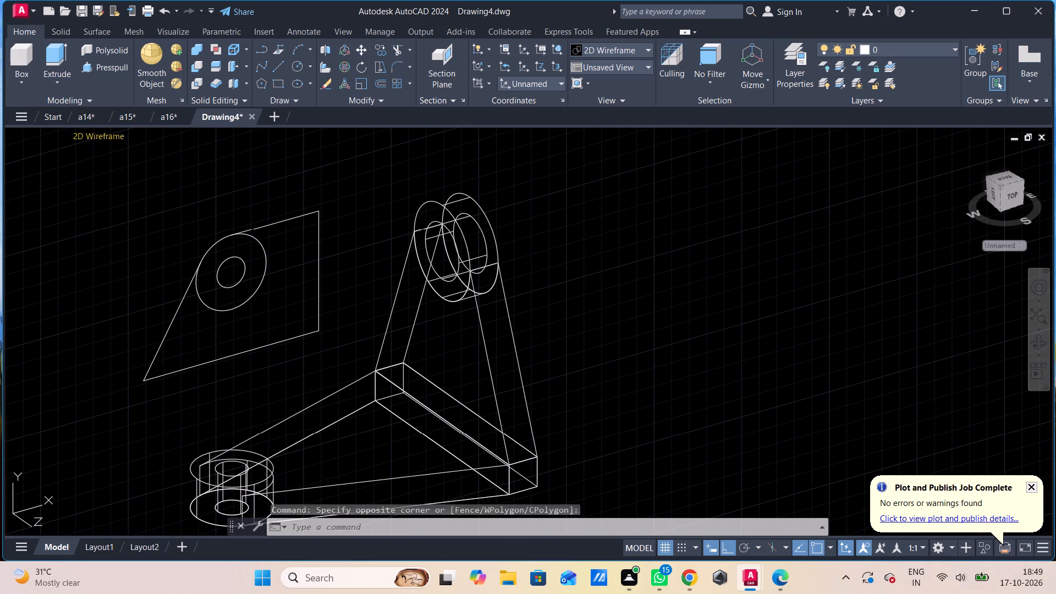
pyautogui.click(85, 135)
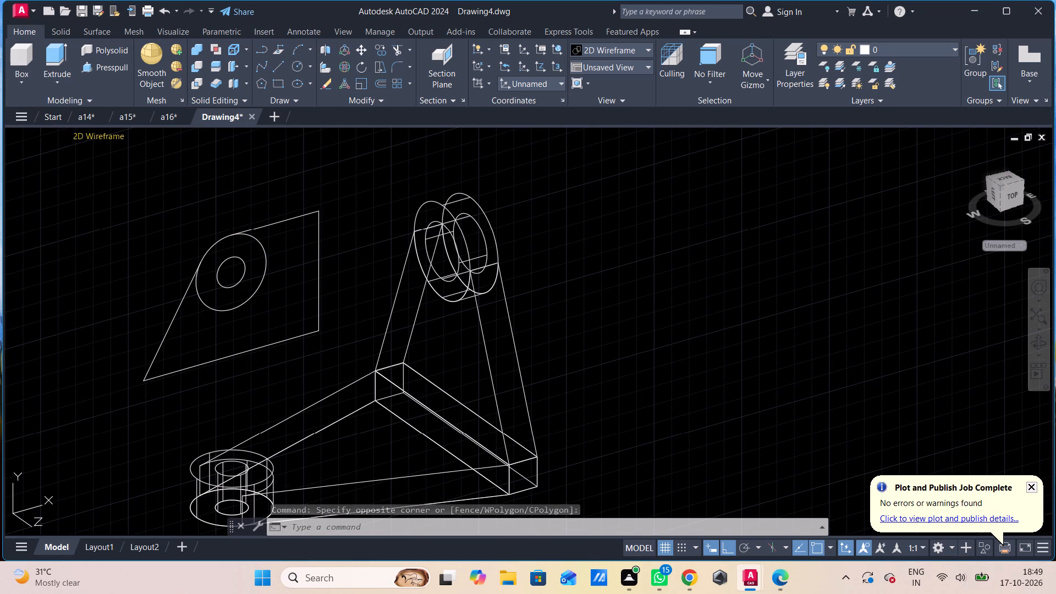
pyautogui.click(86, 135)
pyautogui.click(141, 254)
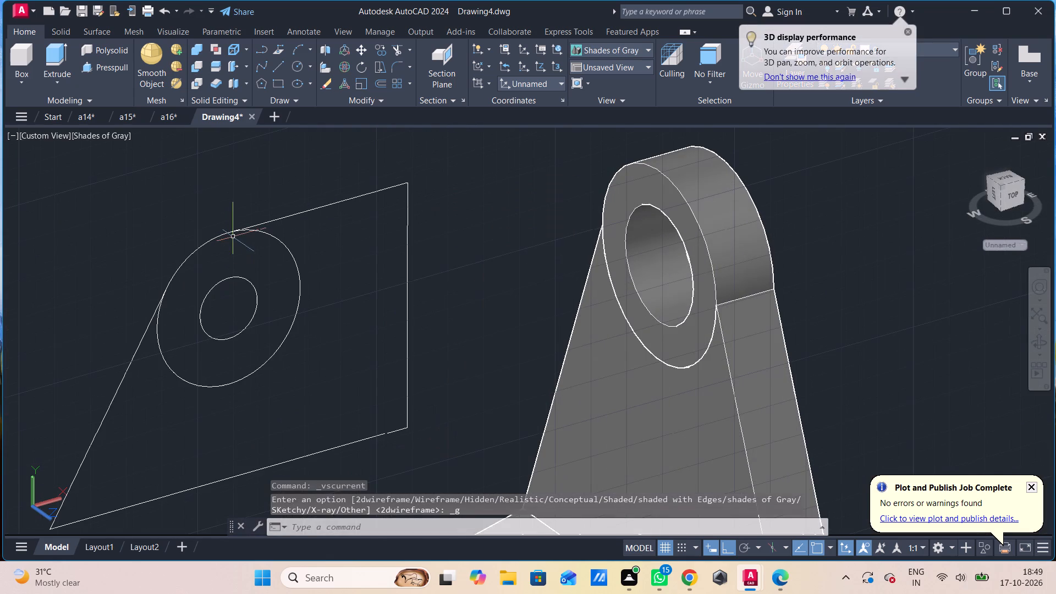
# Presspull the bounded area of the rib profile that was moved clear of the bracket.
pyautogui.scroll(-1, 233, 238)
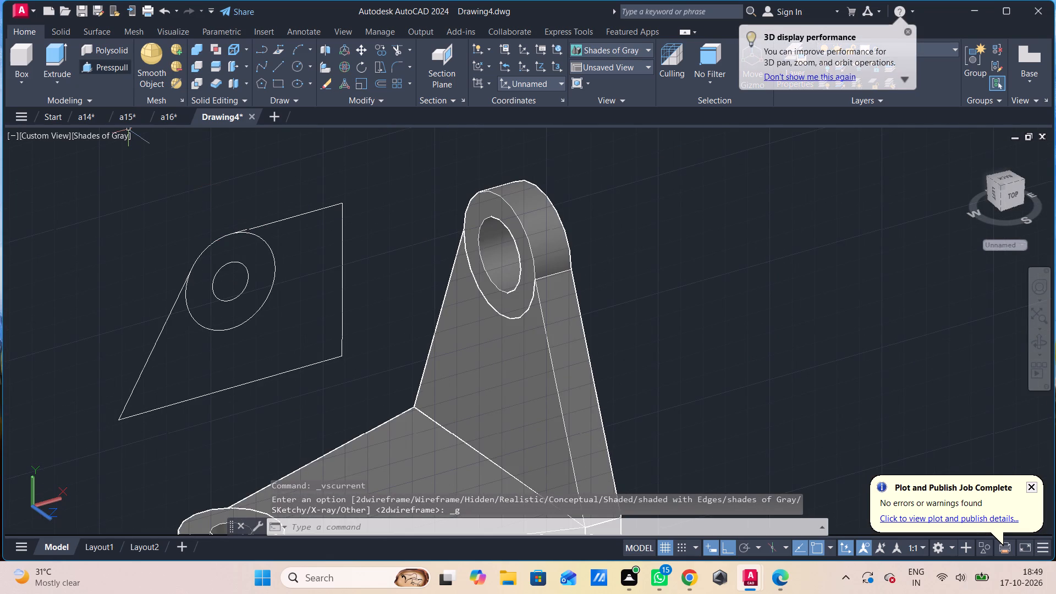
pyautogui.click(120, 67)
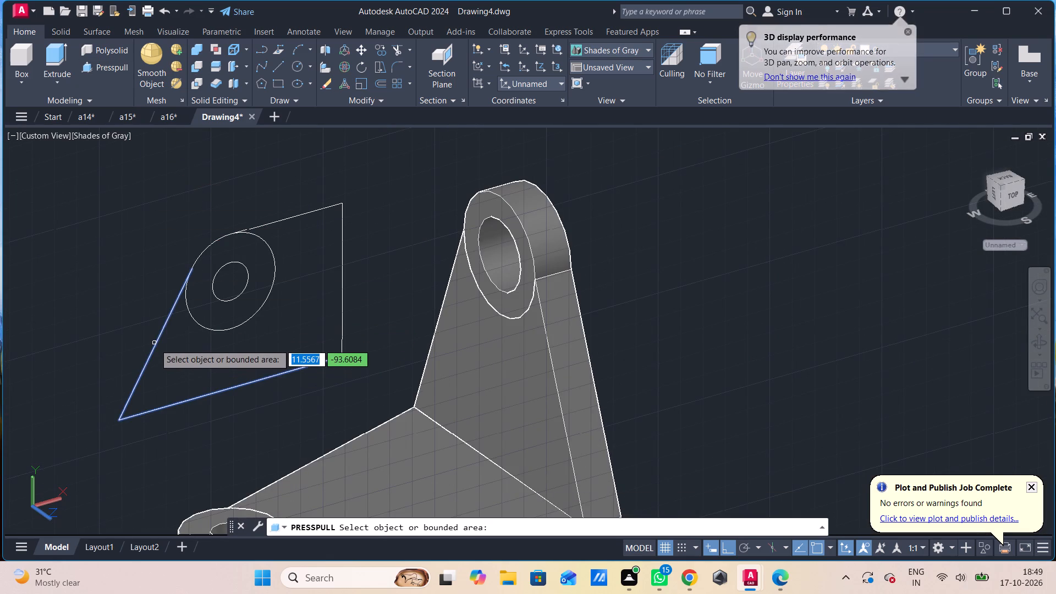
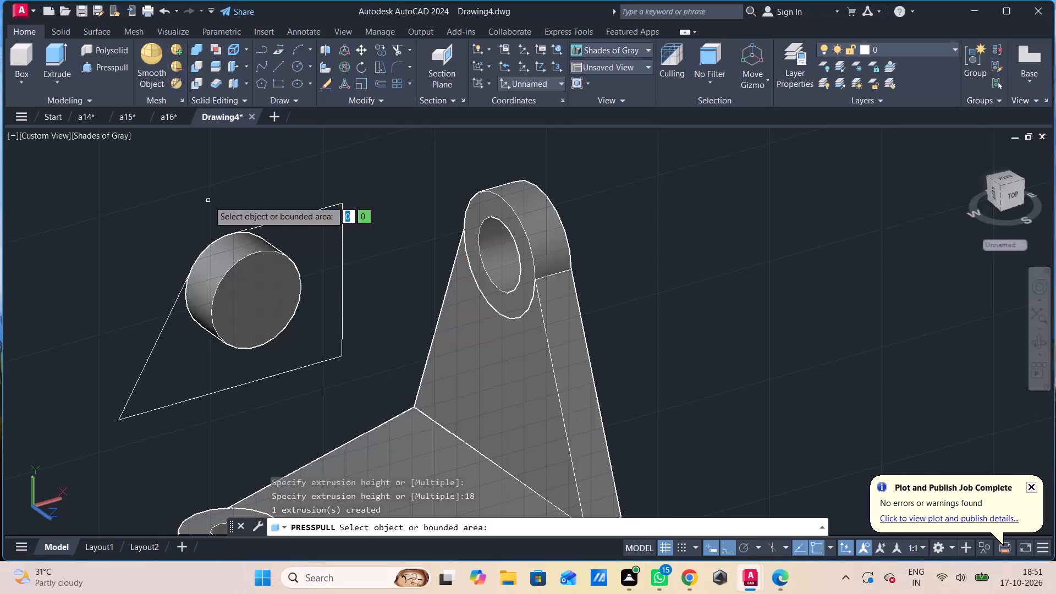
# Undo the last presspull of the larger concentric circle.
pyautogui.hotkey('ctrl', 'z')
pyautogui.press('Escape')
pyautogui.hotkey('ctrl', 'z')
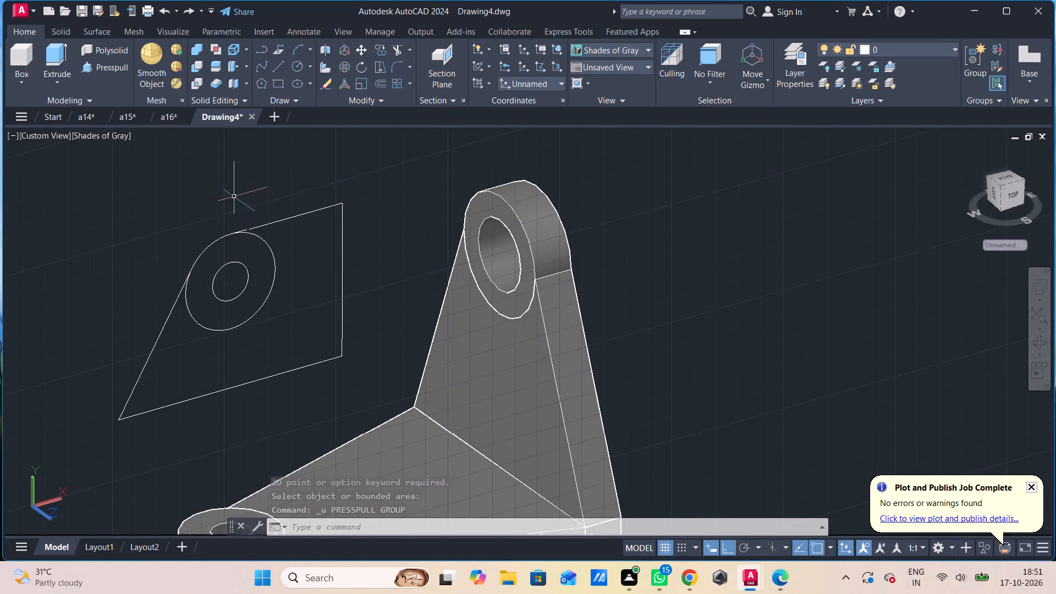
# Presspull the larger concentric circle of the rib profile by -18 units.
pyautogui.click(103, 65)
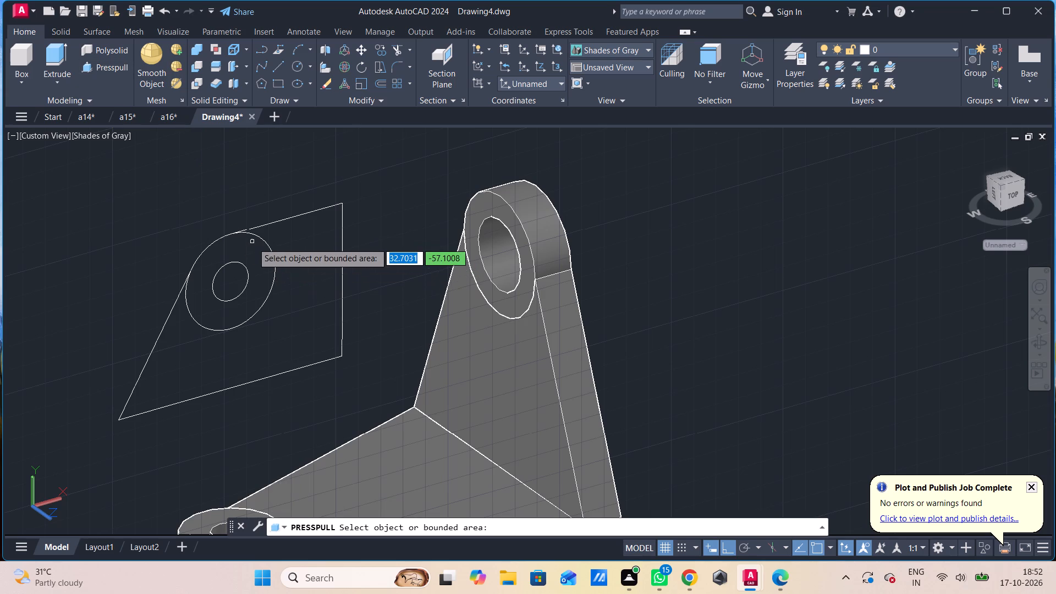
pyautogui.click(218, 241)
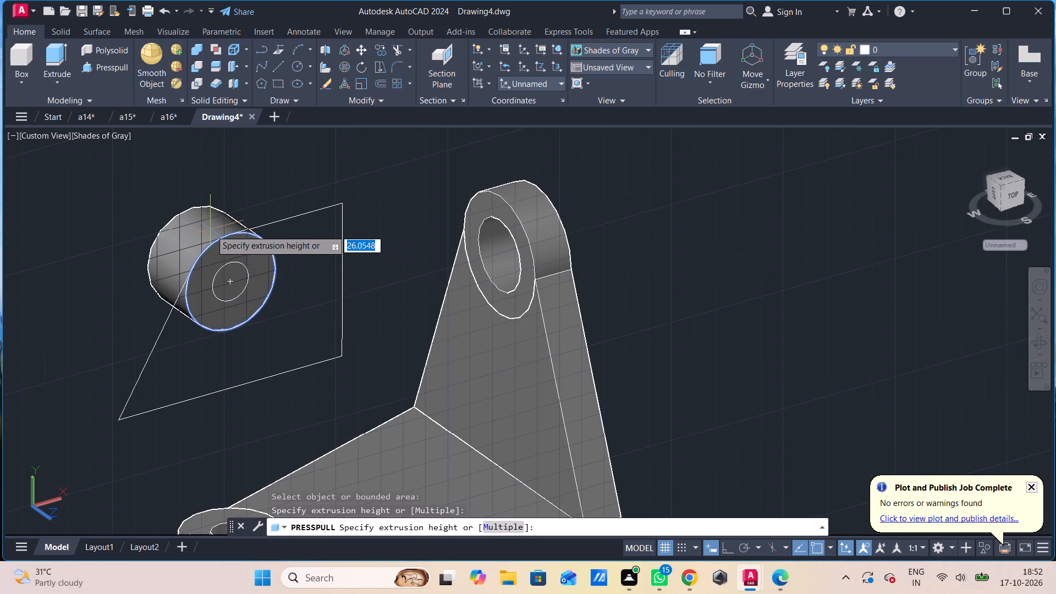
pyautogui.write('-18')
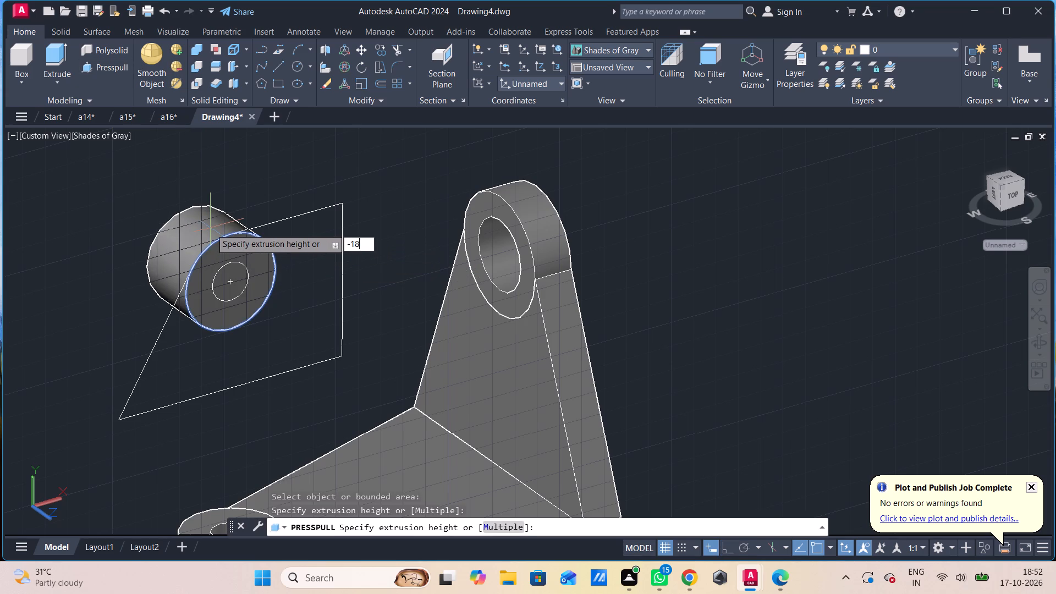
pyautogui.press('Return')
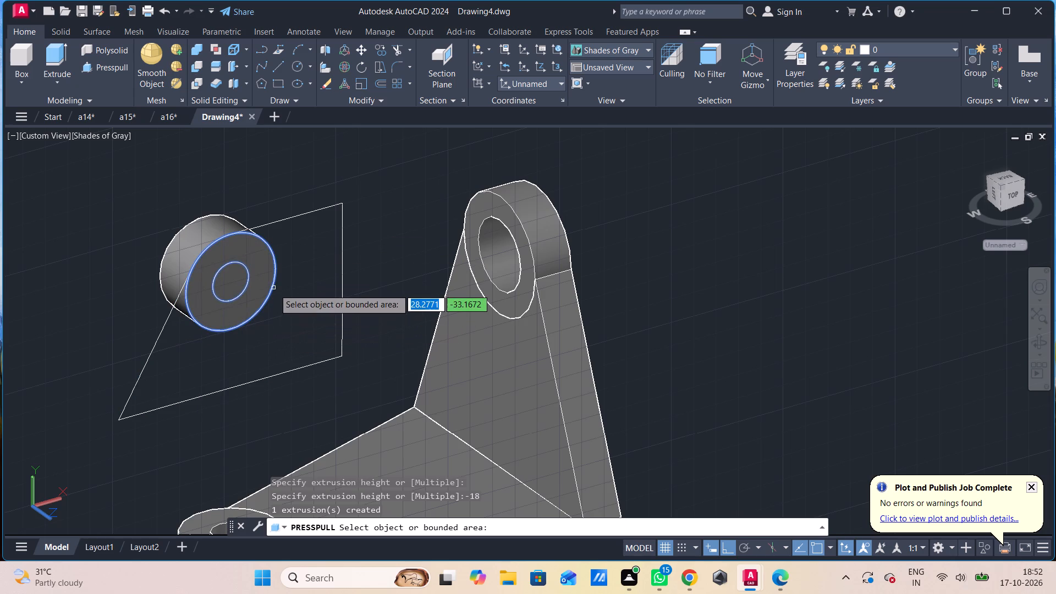
pyautogui.press('Escape')
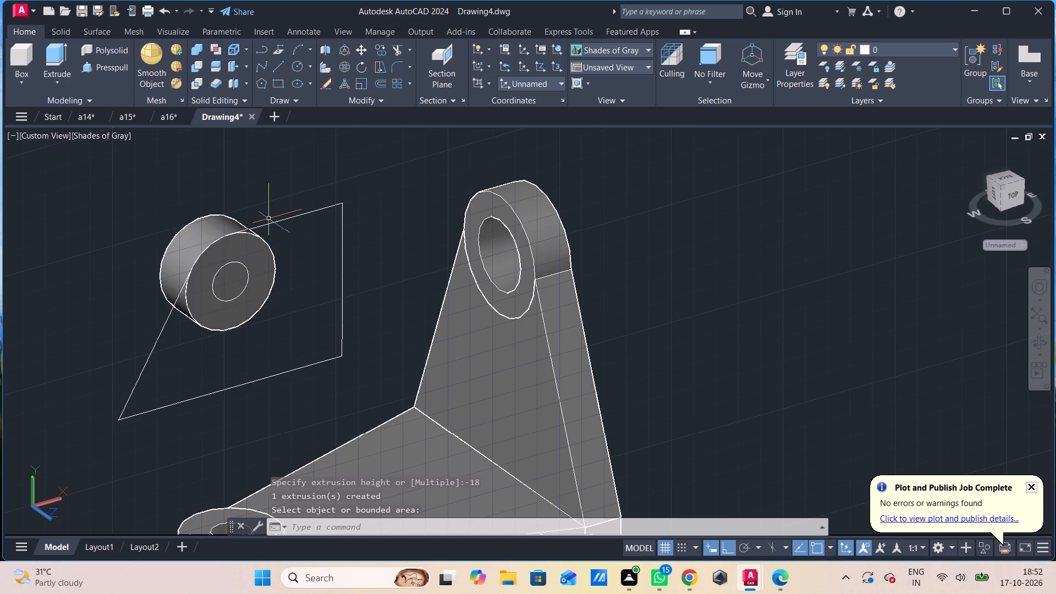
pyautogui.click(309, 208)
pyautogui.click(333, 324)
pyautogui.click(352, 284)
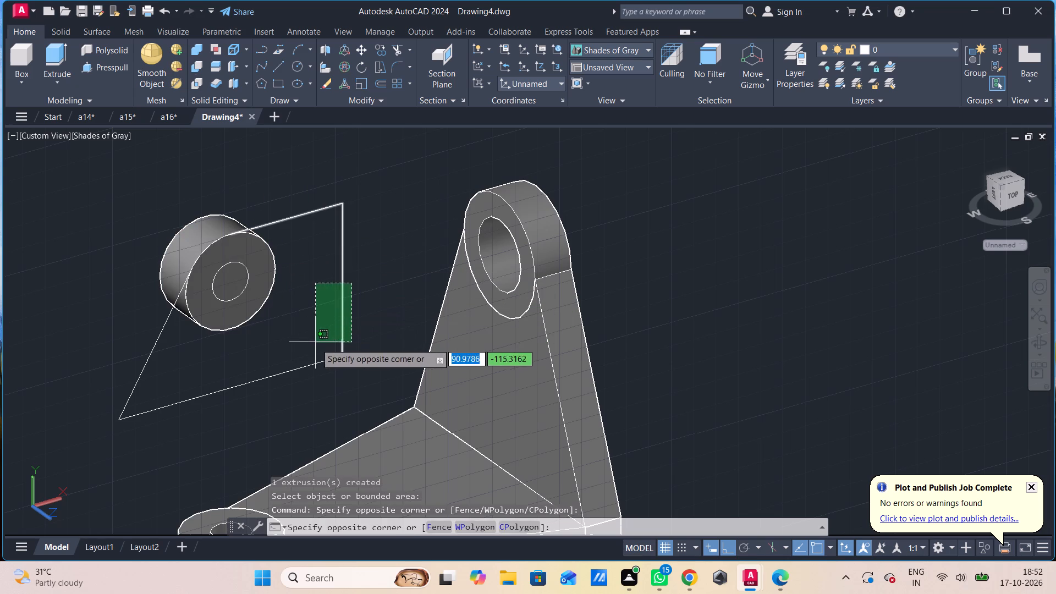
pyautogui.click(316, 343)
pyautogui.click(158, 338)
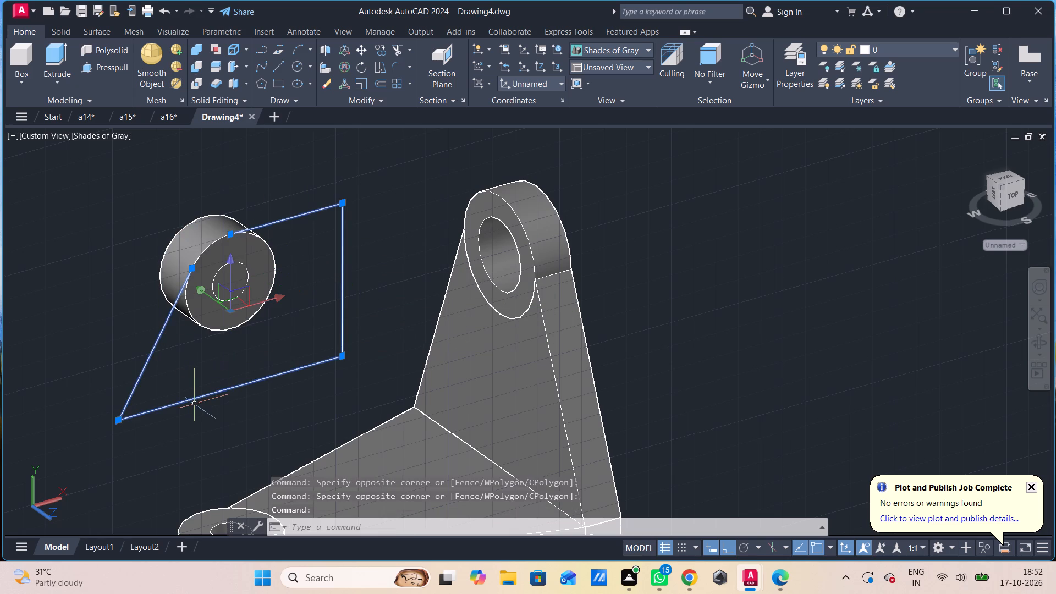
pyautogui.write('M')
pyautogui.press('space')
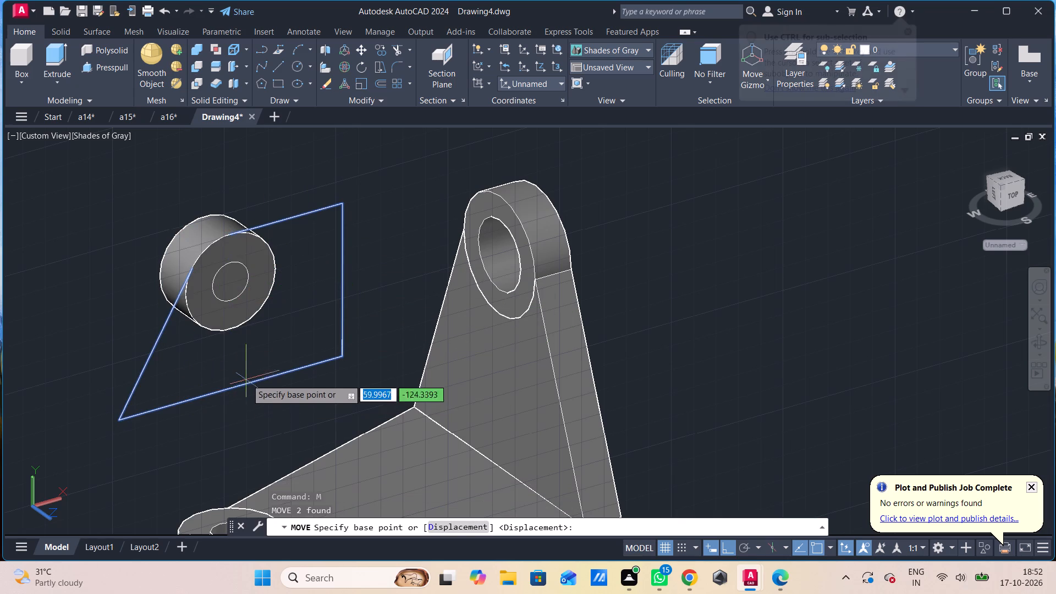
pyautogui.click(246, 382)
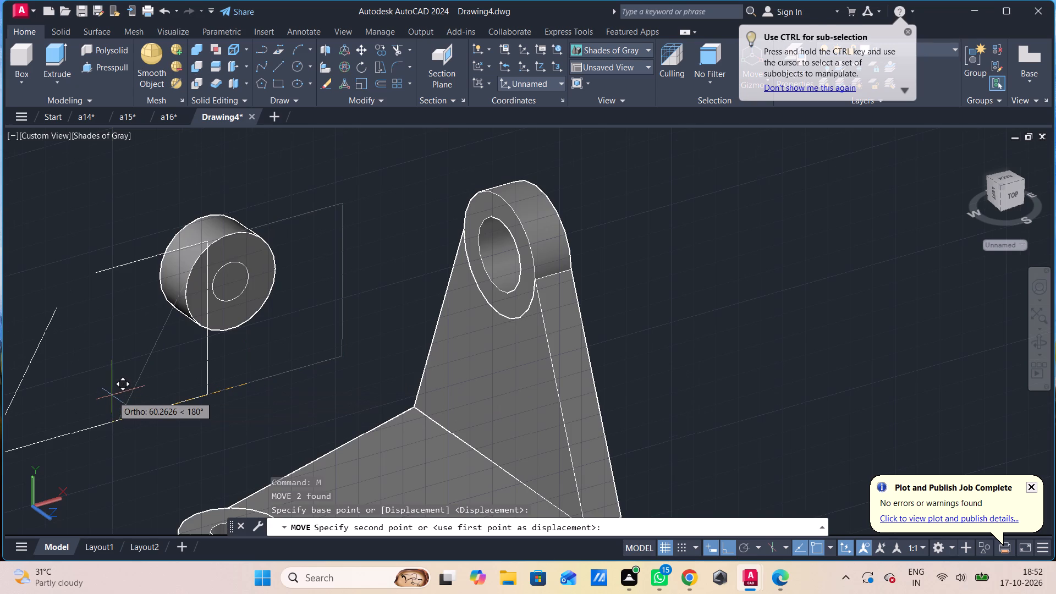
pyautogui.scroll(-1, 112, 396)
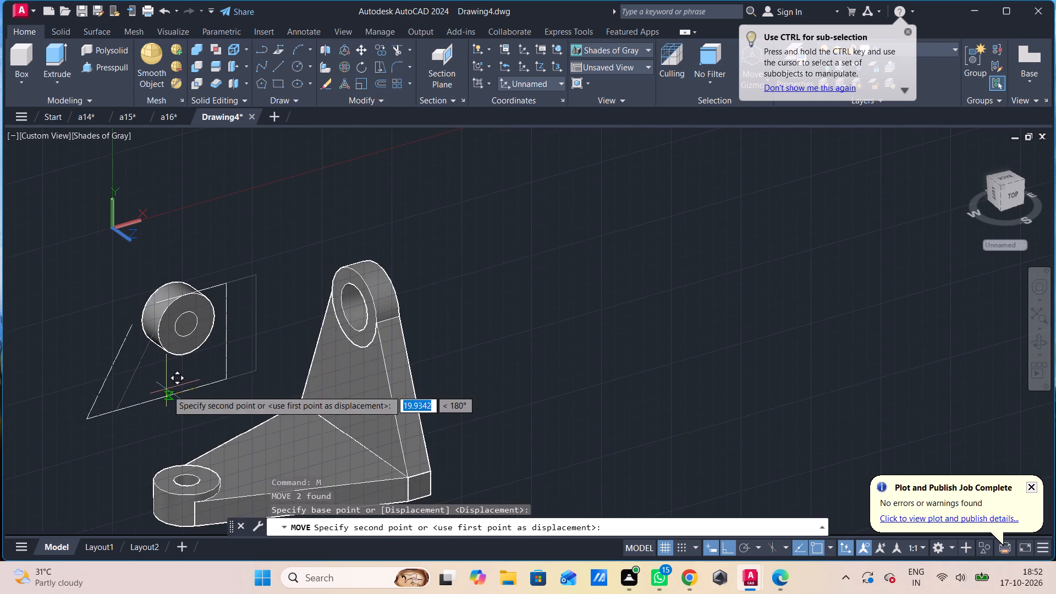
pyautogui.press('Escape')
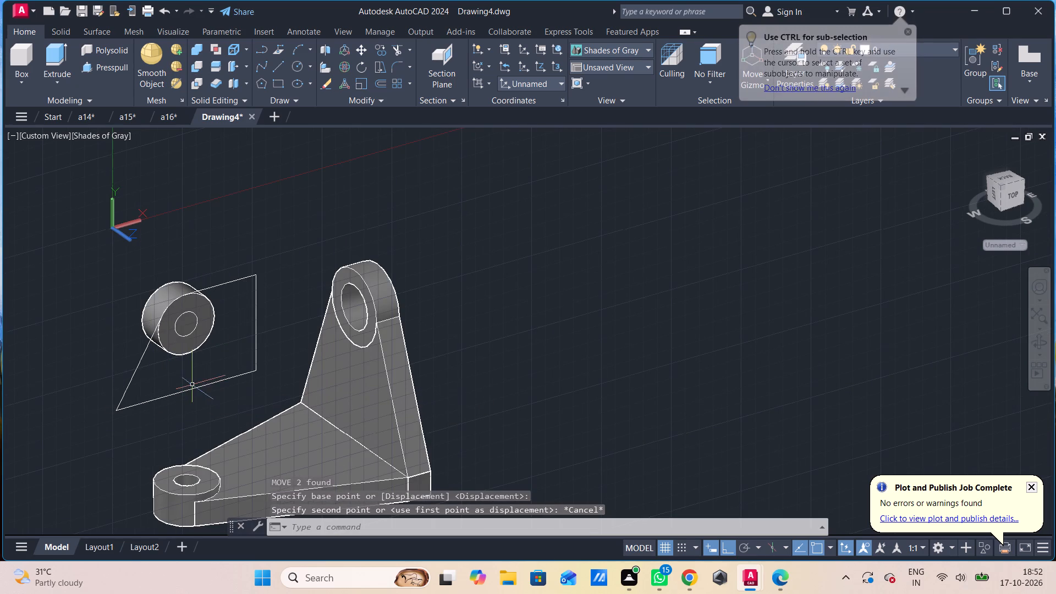
# Draw a circle of radius 20 on the extruded cylinder's face, centred on the small concentric circle.
pyautogui.scroll(1, 206, 345)
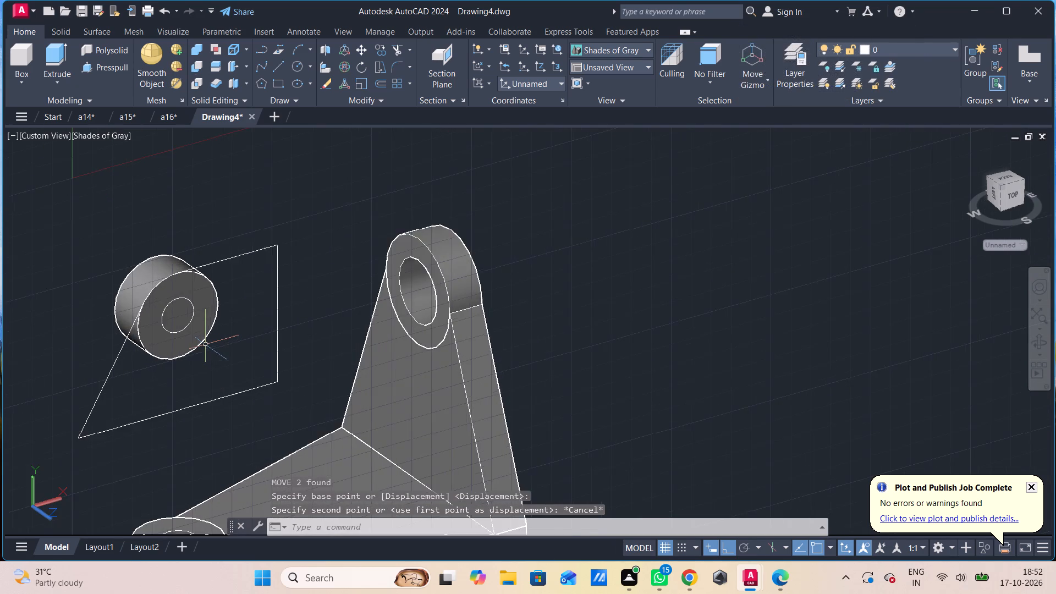
pyautogui.scroll(2, 212, 337)
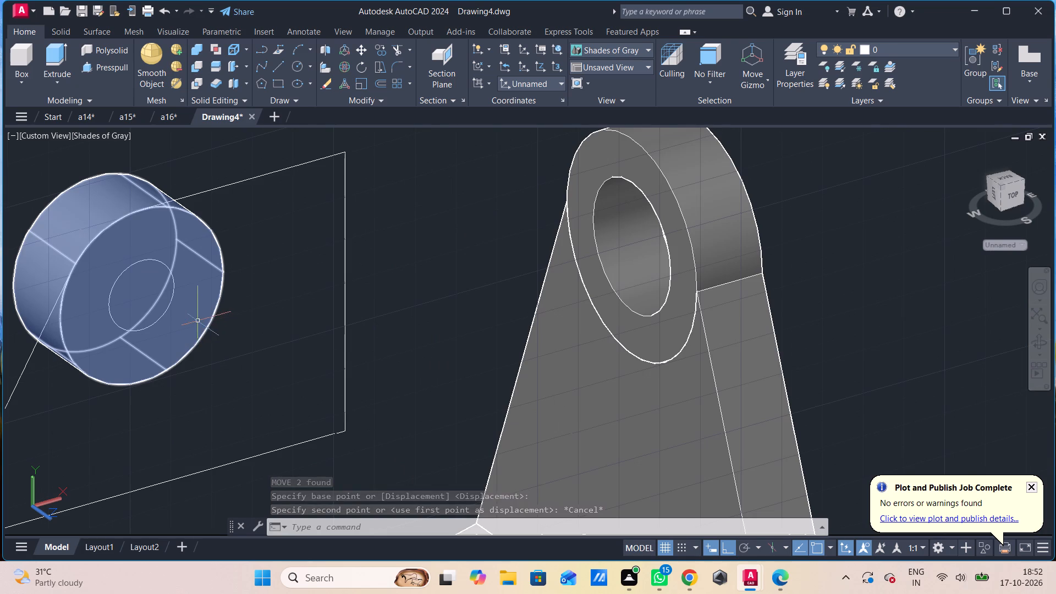
pyautogui.press('c')
pyautogui.press('space')
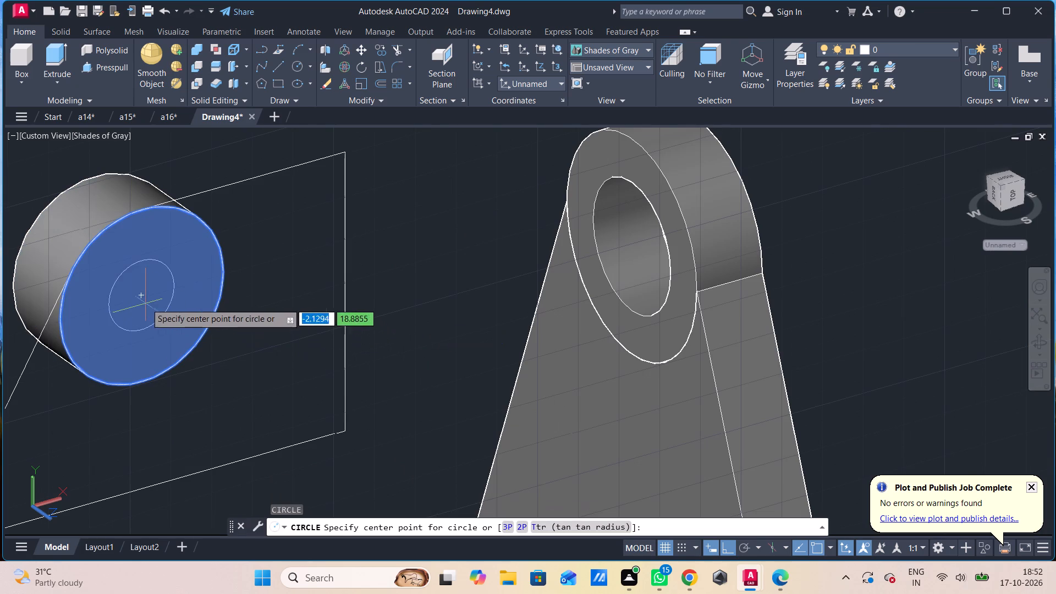
pyautogui.click(146, 301)
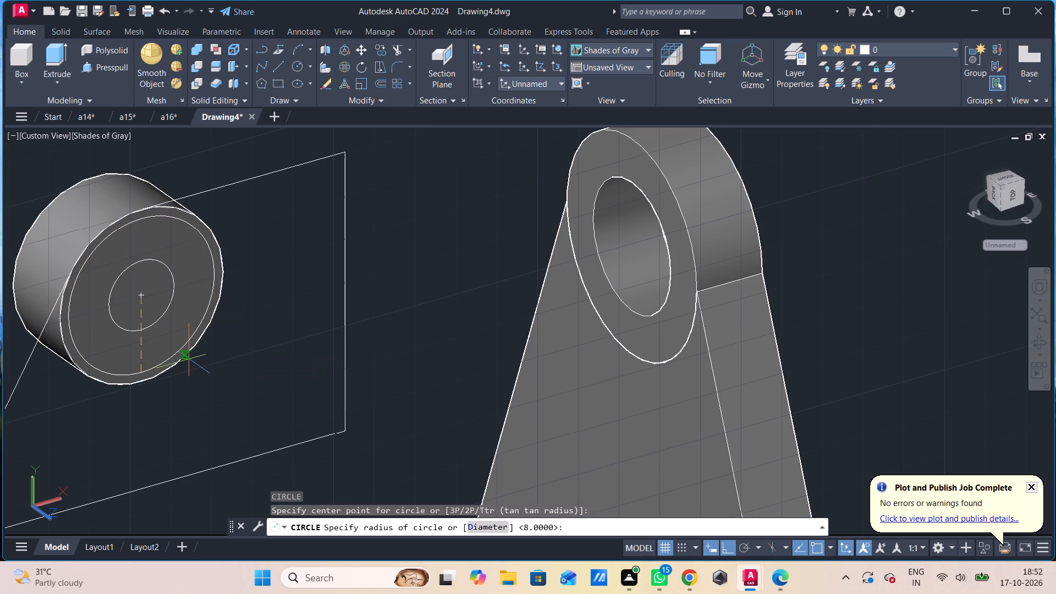
pyautogui.write('20')
pyautogui.press('Return')
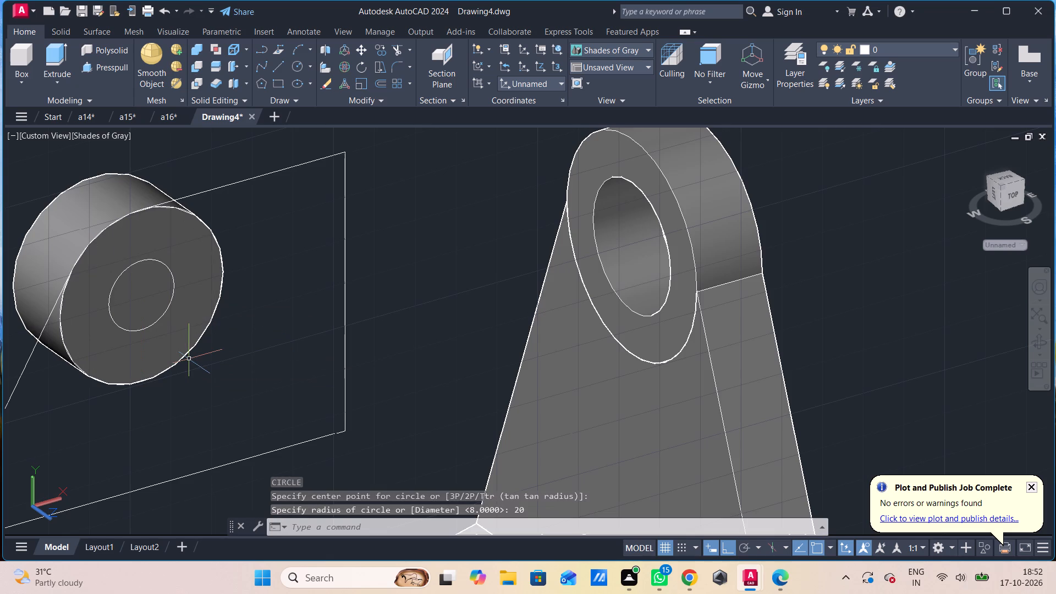
# Switch the model's visual style to 2D Wireframe.
pyautogui.click(119, 138)
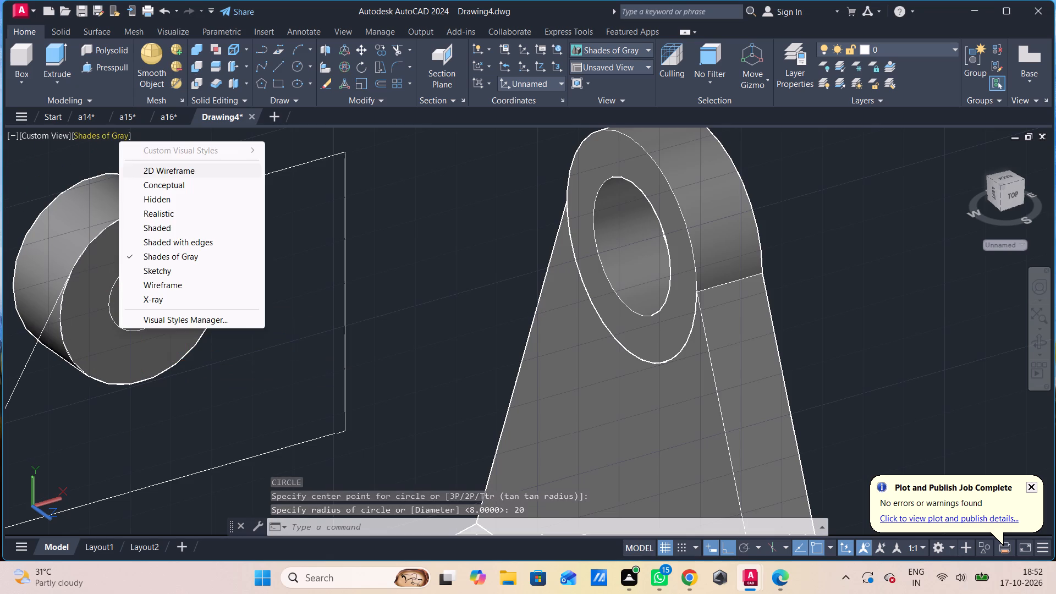
pyautogui.click(164, 175)
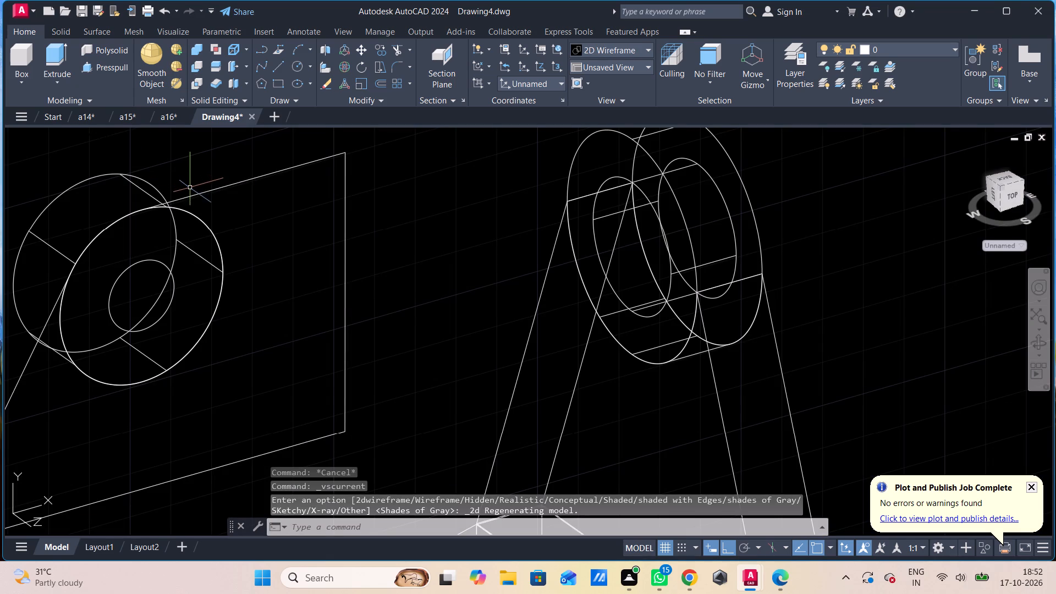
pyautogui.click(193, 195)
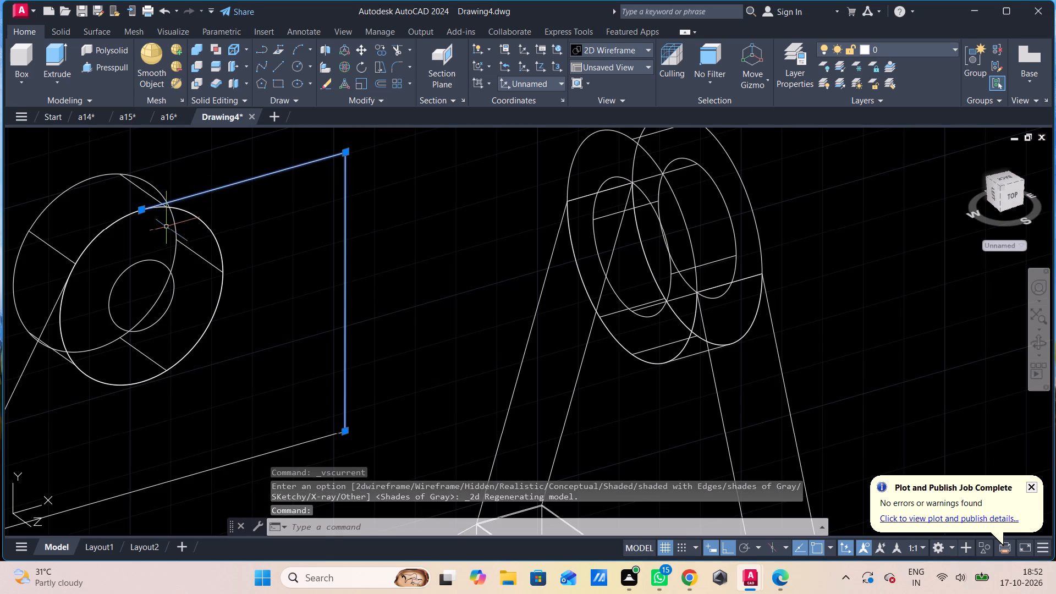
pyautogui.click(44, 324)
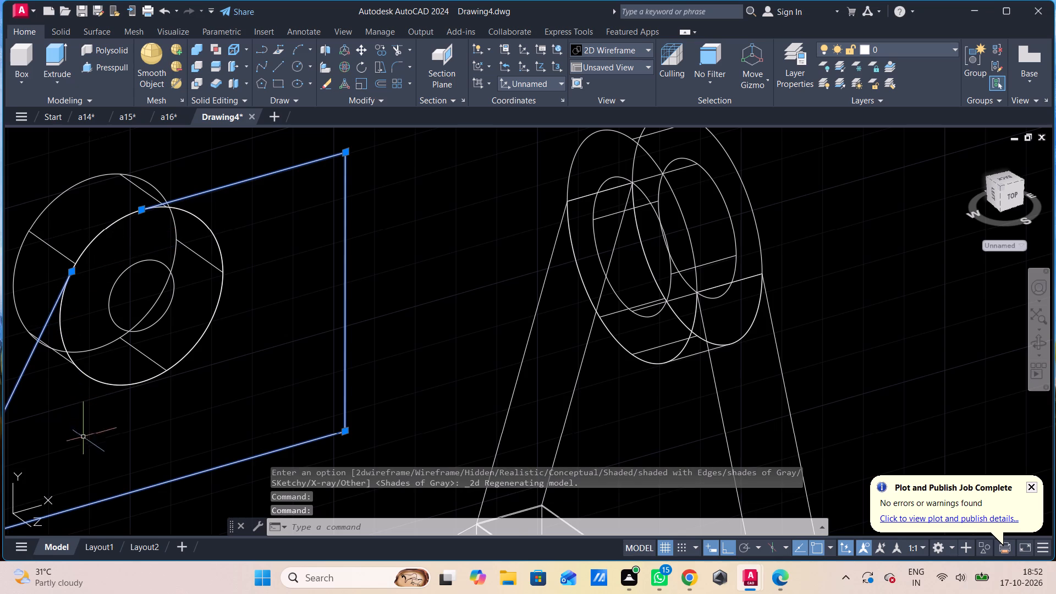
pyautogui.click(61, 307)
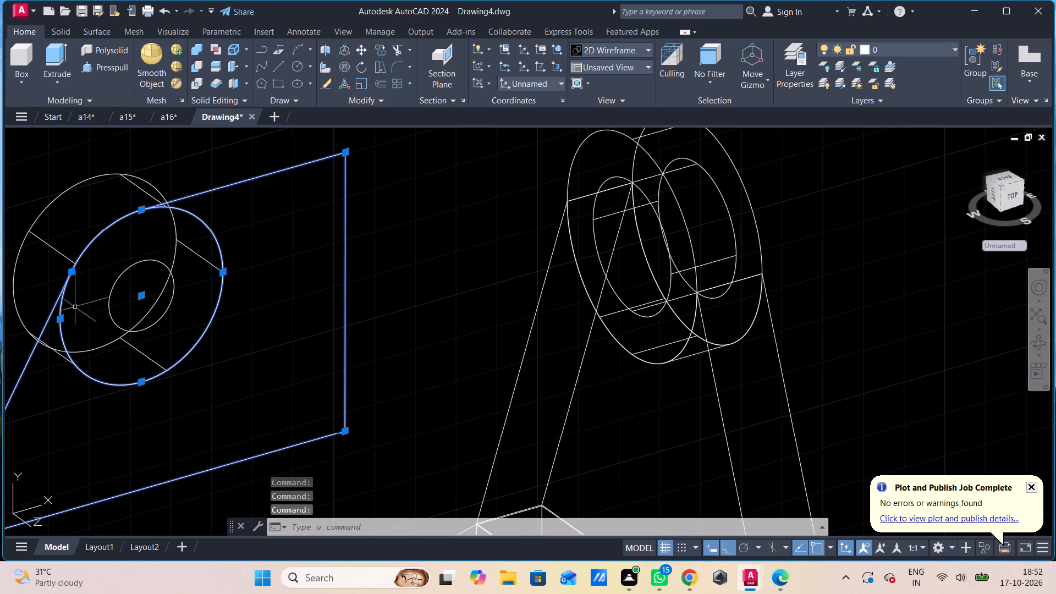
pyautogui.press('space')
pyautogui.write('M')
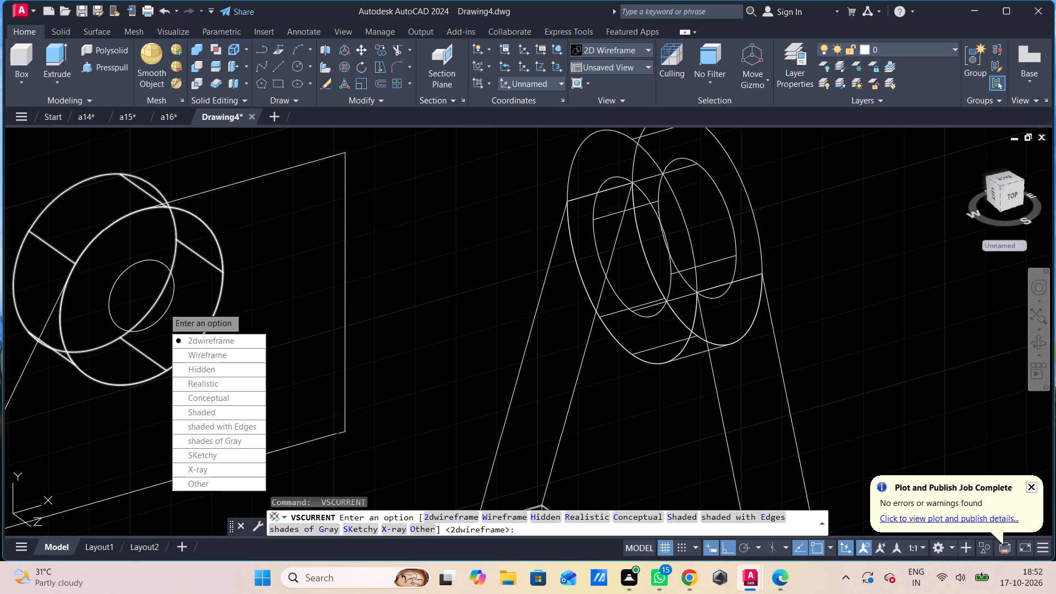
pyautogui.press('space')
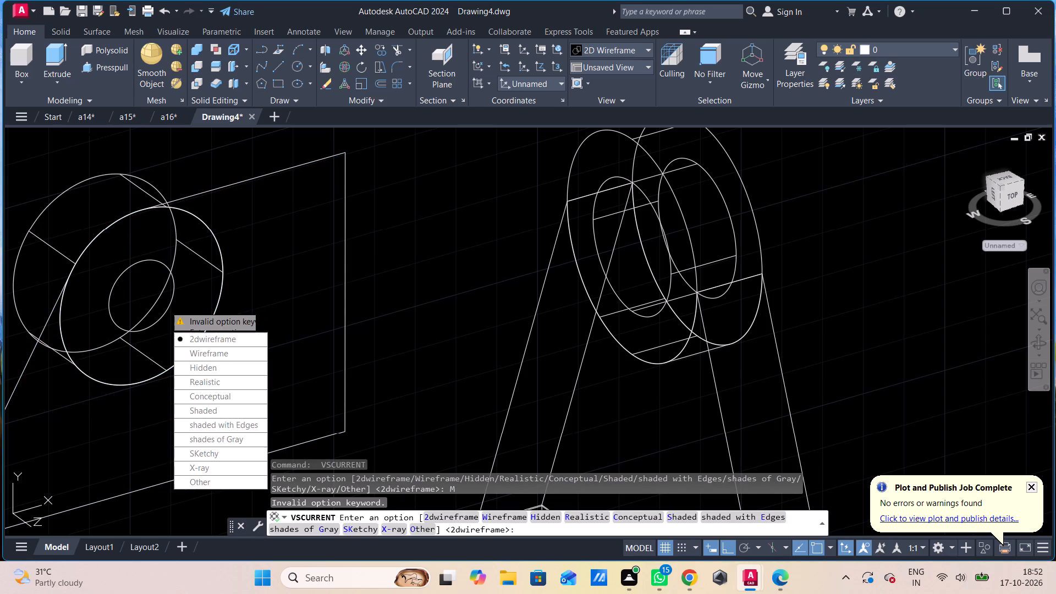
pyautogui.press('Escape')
# Move both rib profile polylines and the radius 20 circle along positive X, away from the extruded cylinder and past the bracket.
pyautogui.click(183, 199)
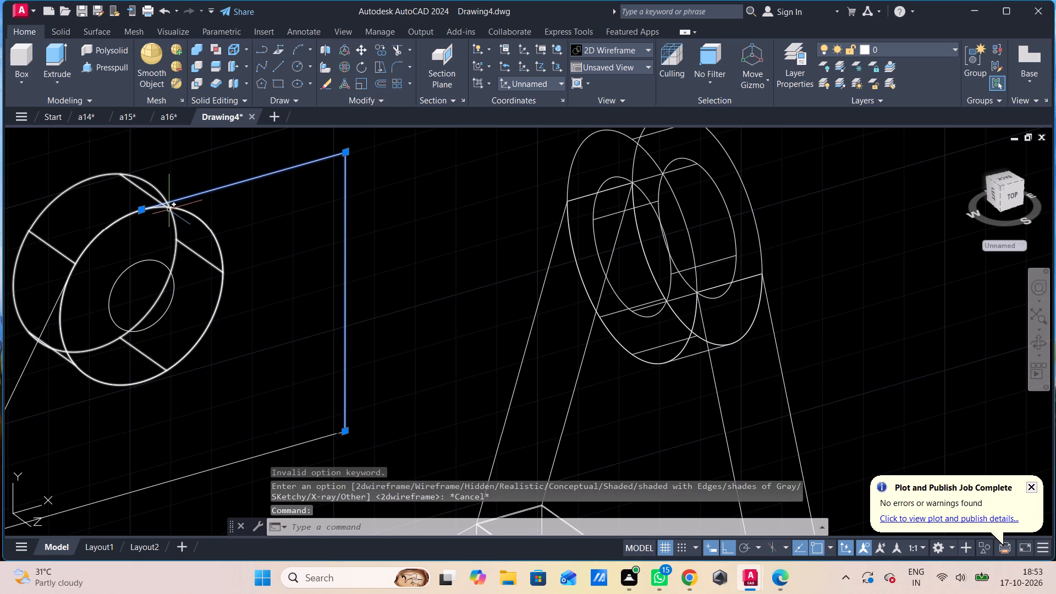
pyautogui.click(111, 227)
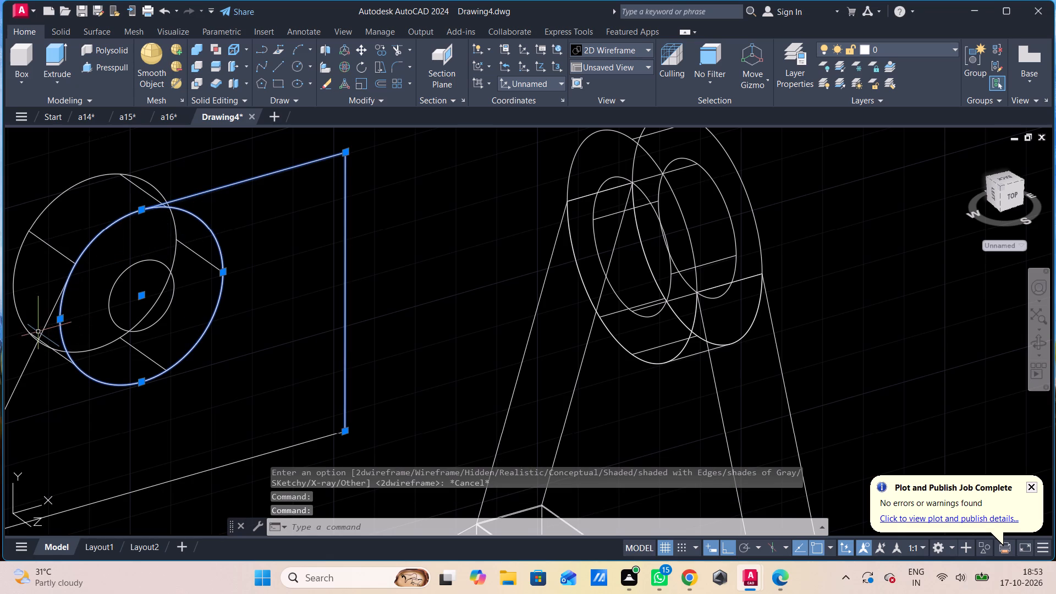
pyautogui.click(39, 335)
pyautogui.scroll(-1, 128, 434)
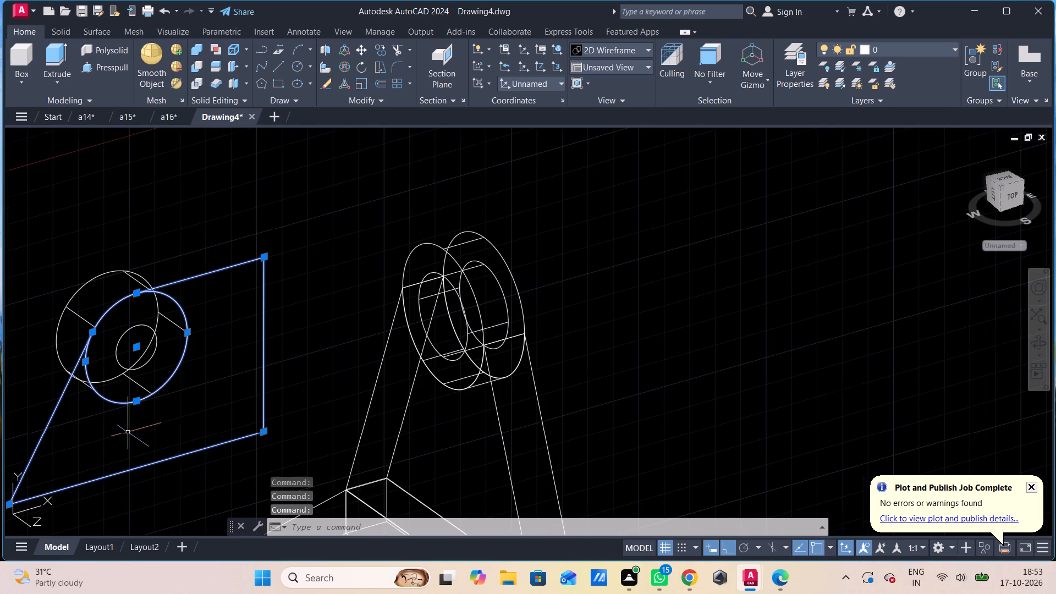
pyautogui.write('M')
pyautogui.press('space')
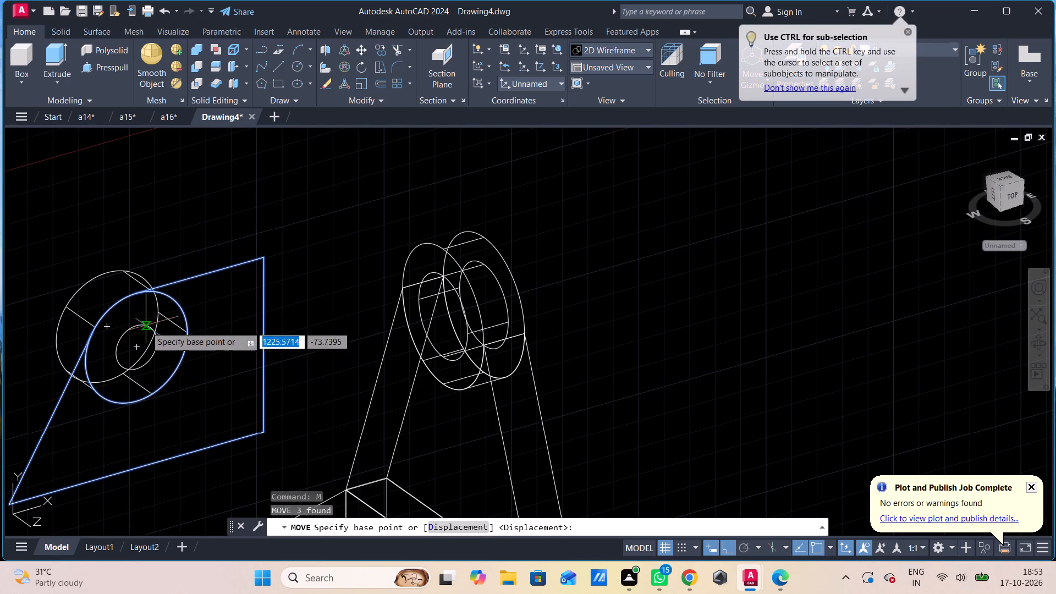
pyautogui.click(188, 282)
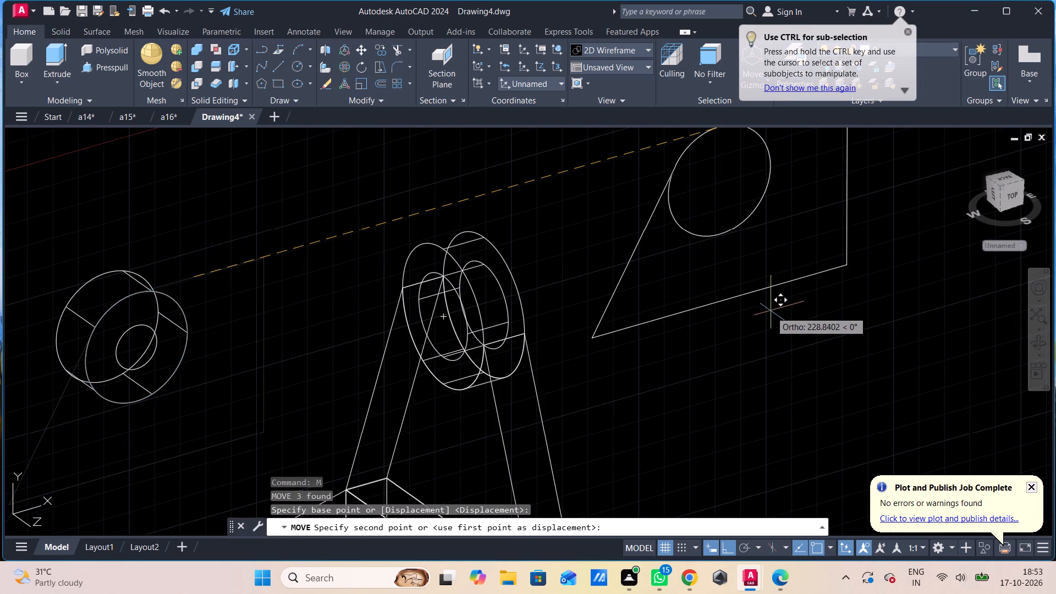
pyautogui.scroll(-1, 773, 314)
pyautogui.moveTo(769, 319); pyautogui.dragTo(620, 358, button='middle')
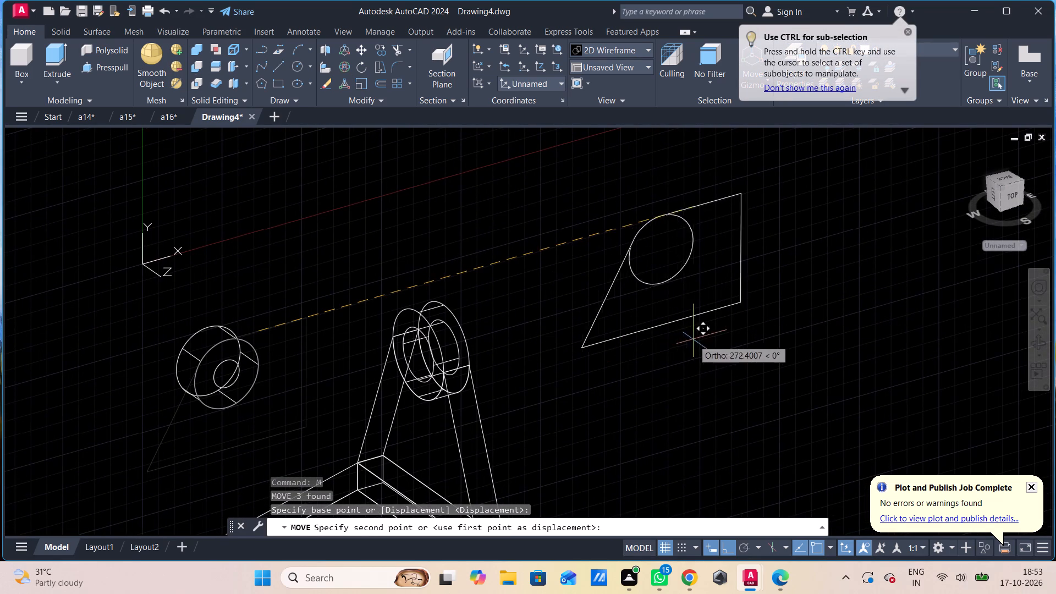
pyautogui.click(739, 327)
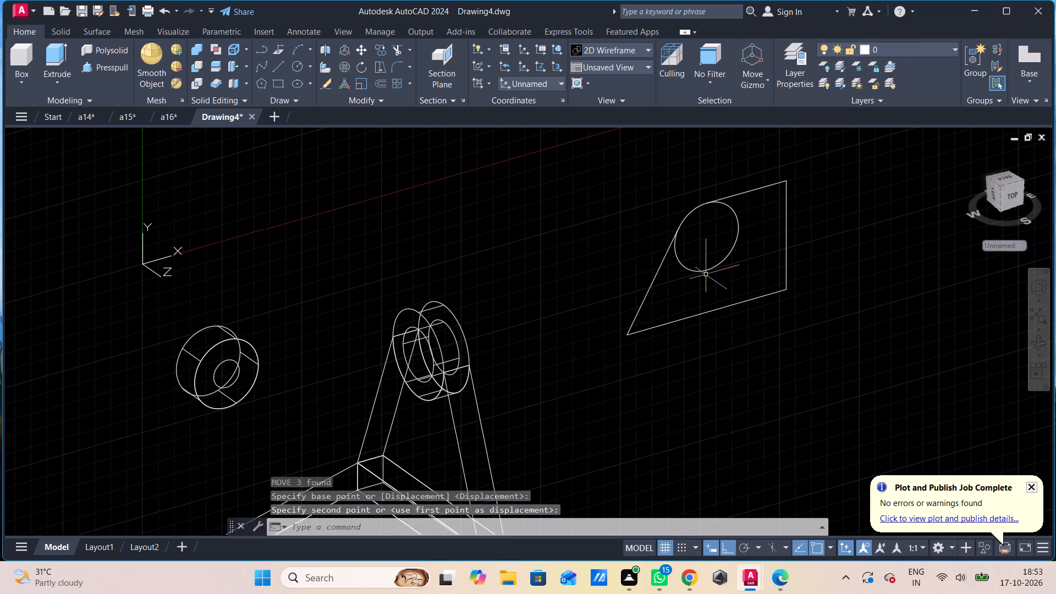
# Trim away the part of the moved circle inside the rib profile, keeping only the outer arc between the two polylines.
pyautogui.write('TR')
pyautogui.press('space')
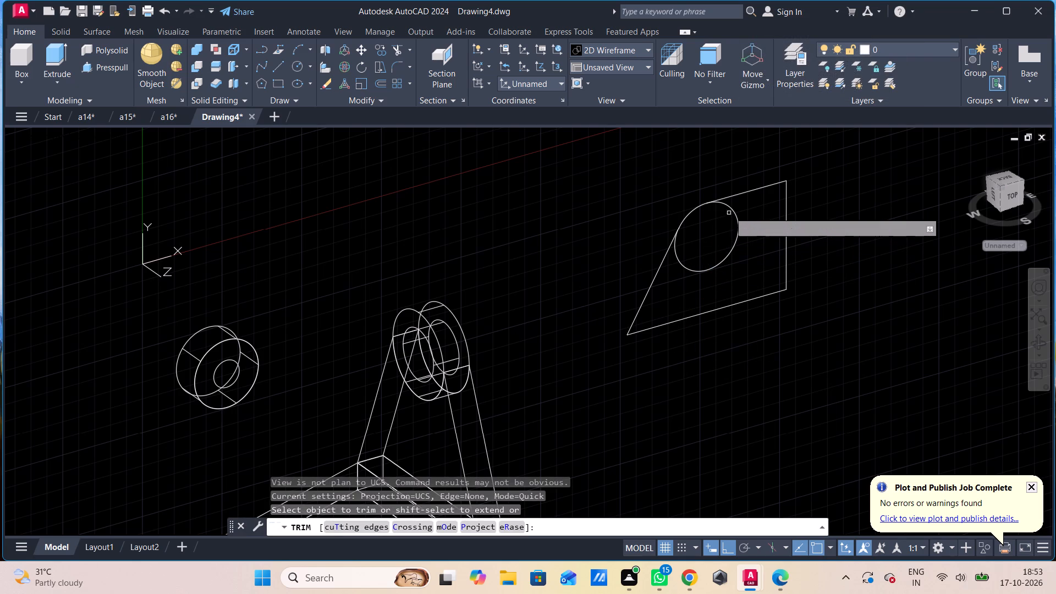
pyautogui.click(734, 207)
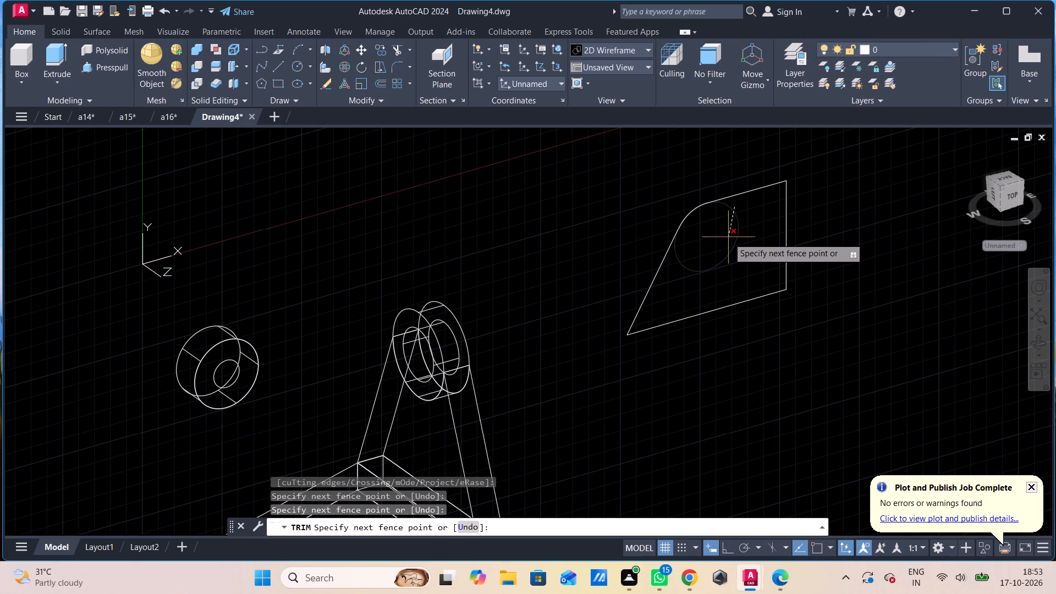
pyautogui.click(730, 232)
pyautogui.scroll(-1, 729, 236)
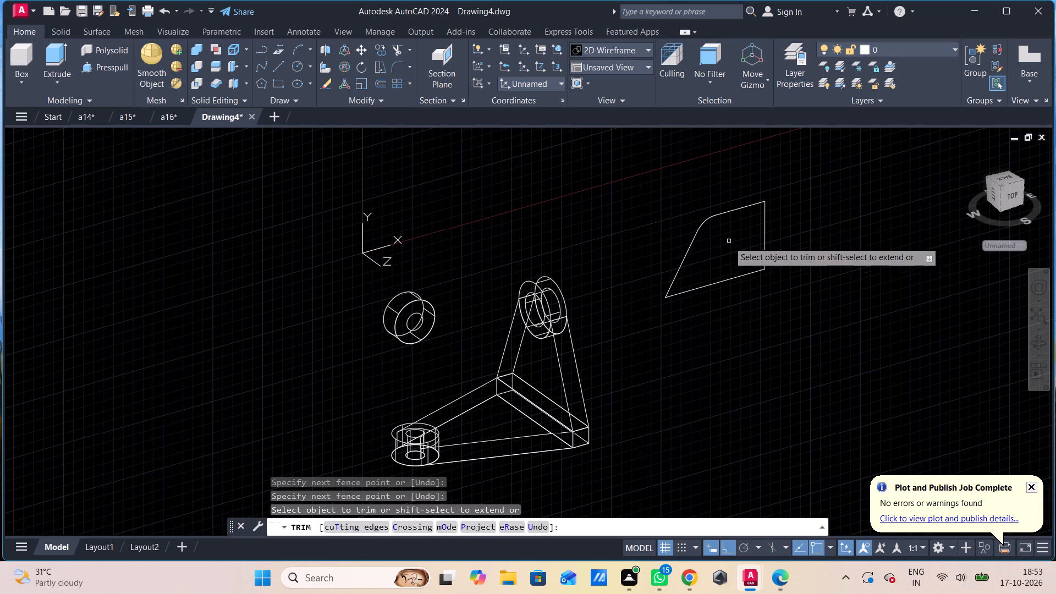
pyautogui.press('Escape')
# Join the trimmed arc and both rib profile polylines with the Join command.
pyautogui.moveTo(780, 182); pyautogui.dragTo(784, 194)
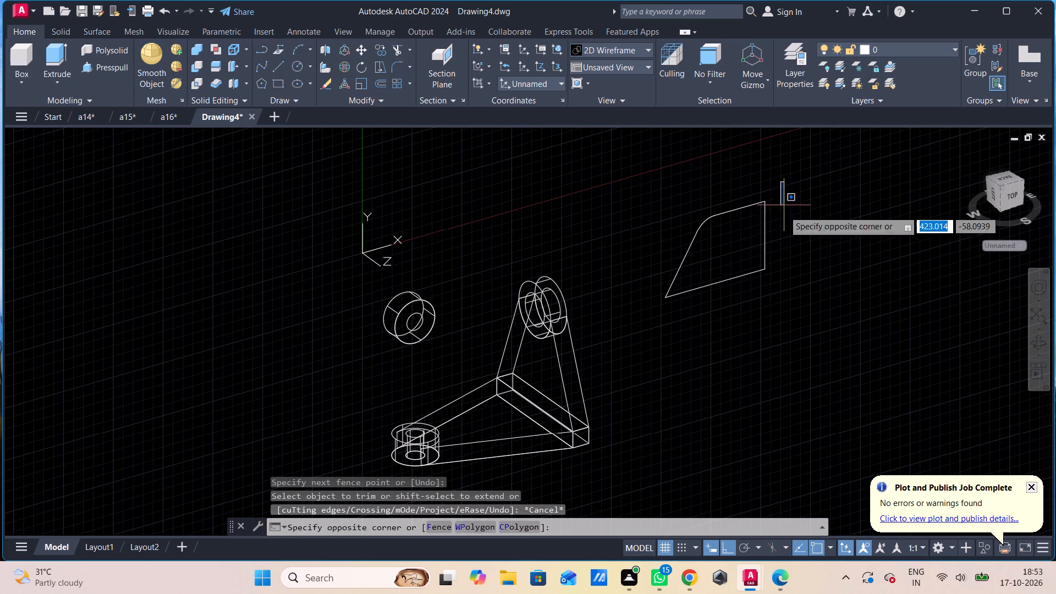
pyautogui.click(639, 324)
pyautogui.press('j')
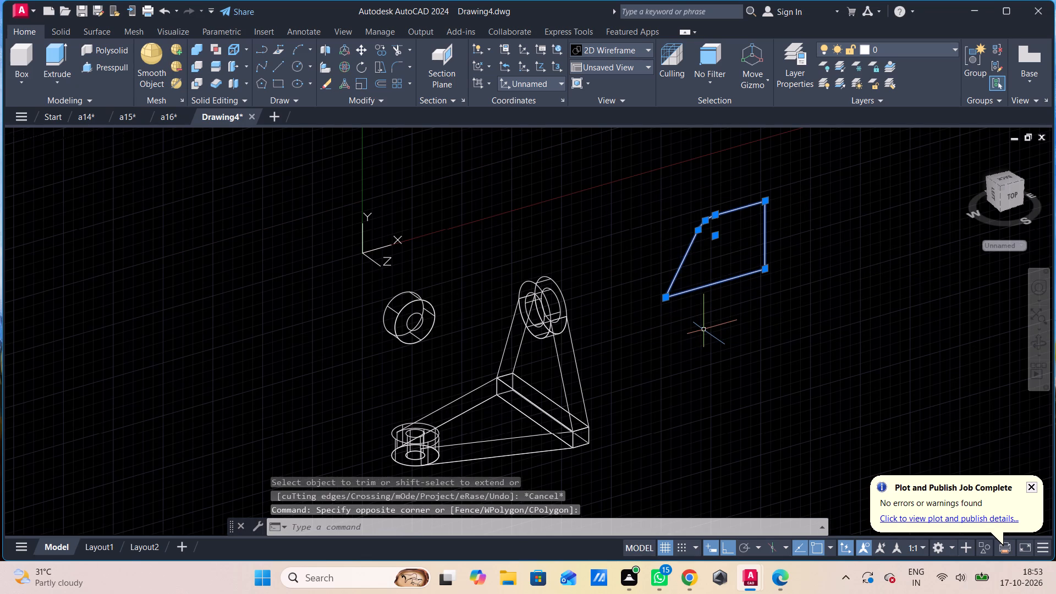
pyautogui.press('Return')
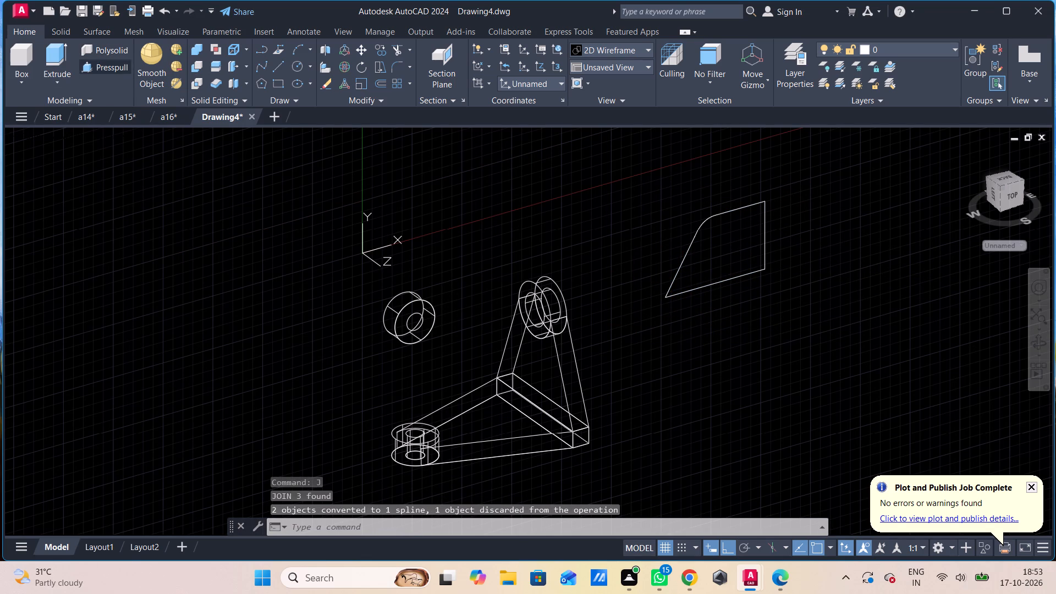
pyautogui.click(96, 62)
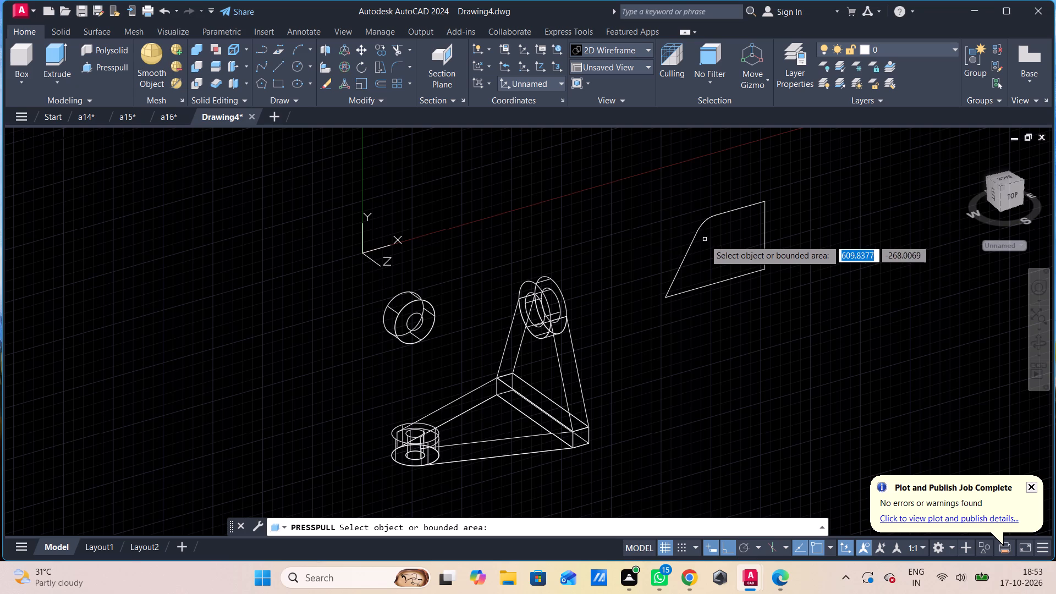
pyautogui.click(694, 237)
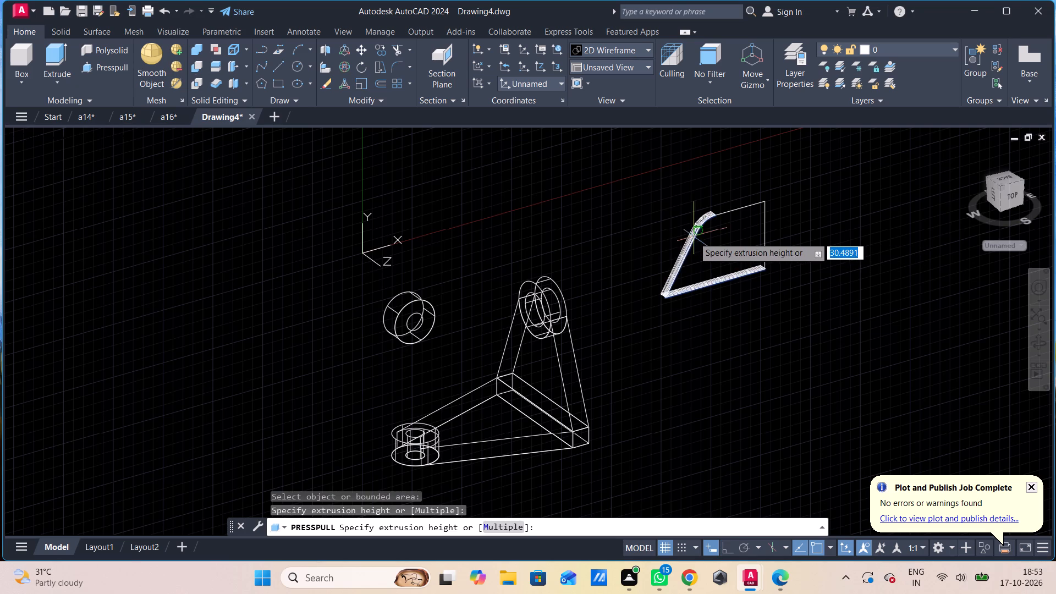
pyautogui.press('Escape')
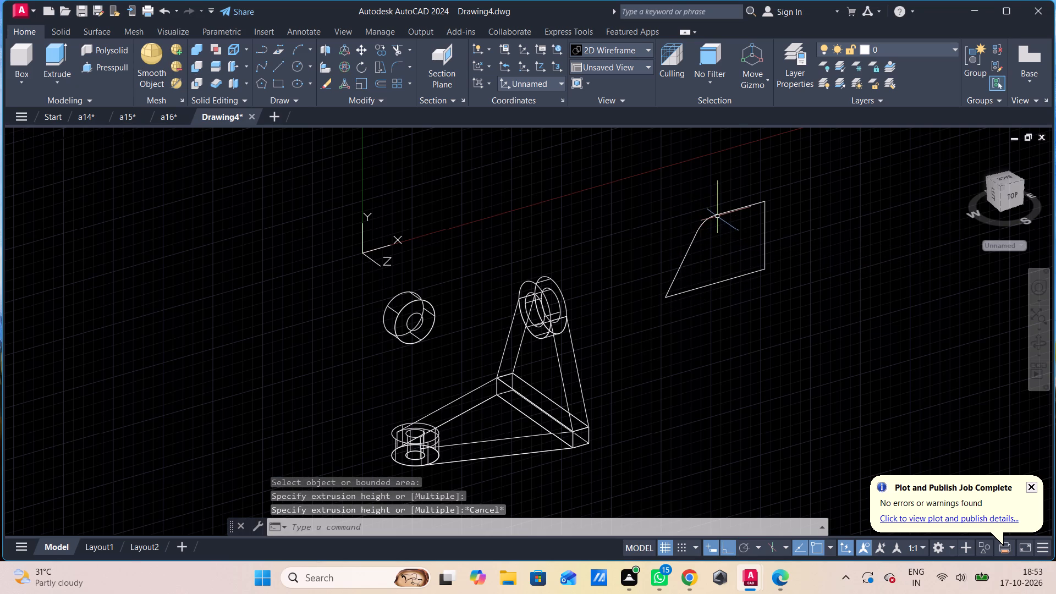
# Check the junction where the rib profile's curve meets its upper edge, and explode the joined spline.
pyautogui.click(717, 216)
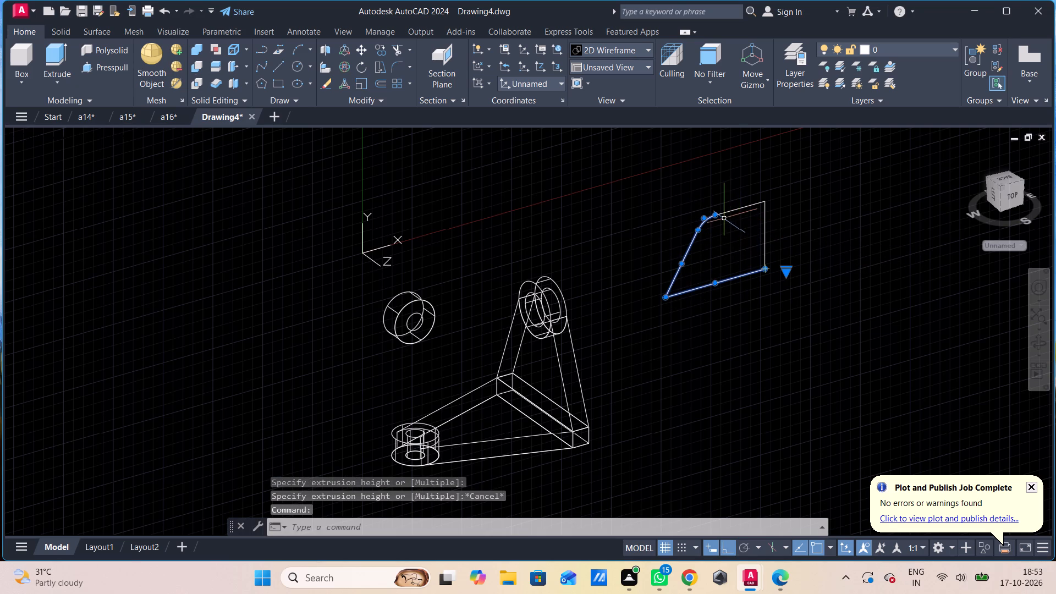
pyautogui.scroll(3, 703, 204)
pyautogui.scroll(3, 788, 268)
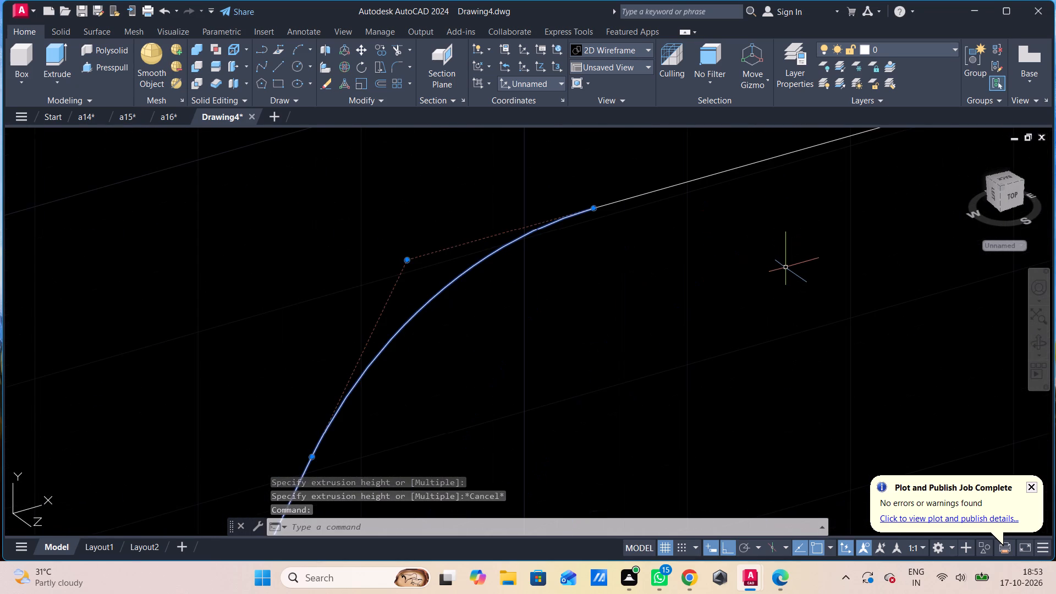
pyautogui.press('Escape')
pyautogui.scroll(2, 539, 226)
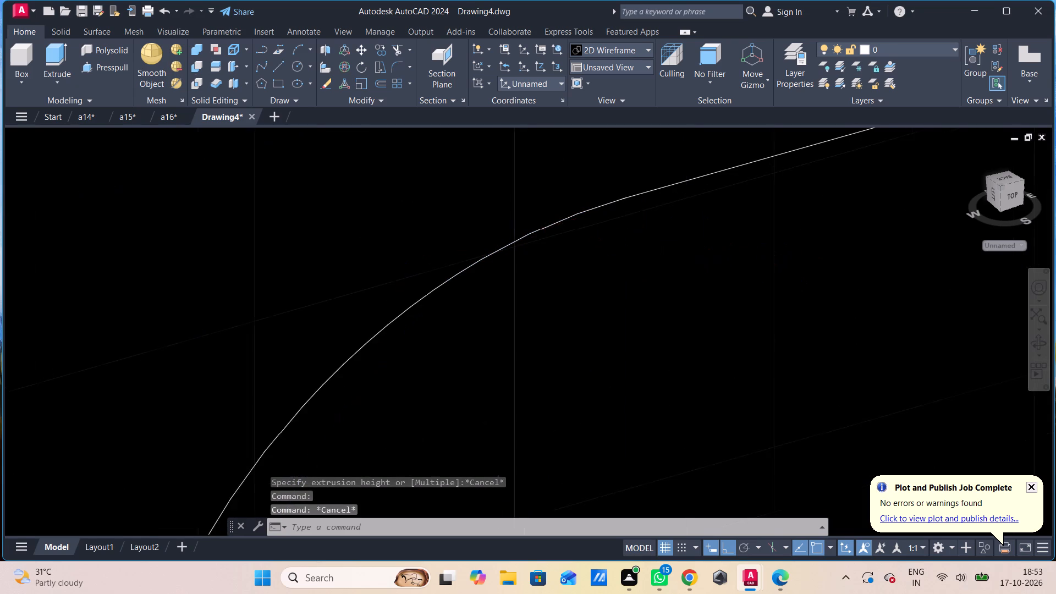
pyautogui.scroll(3, 539, 226)
pyautogui.scroll(2, 581, 240)
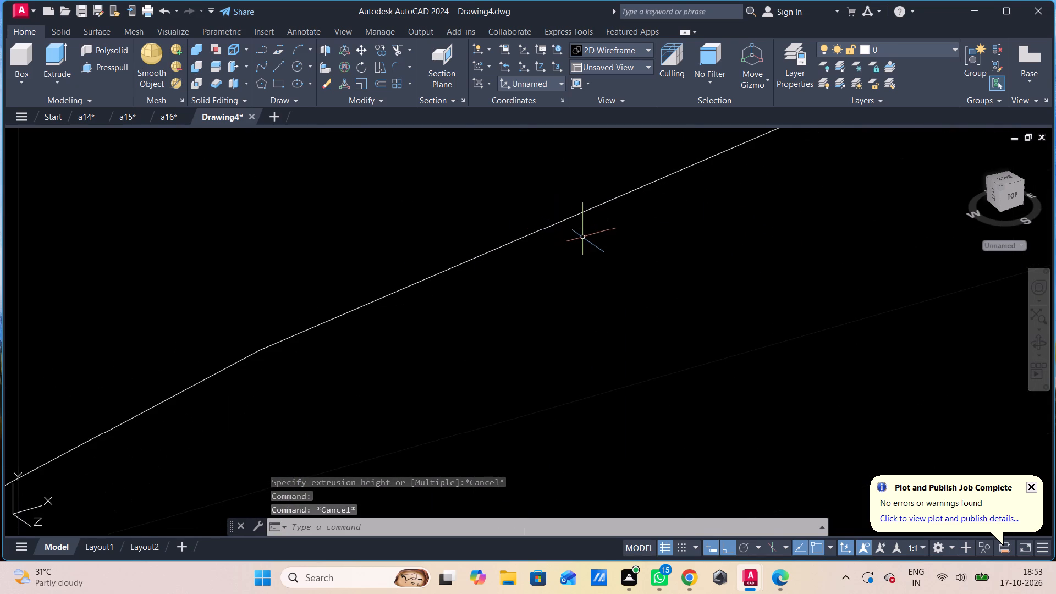
pyautogui.scroll(2, 559, 237)
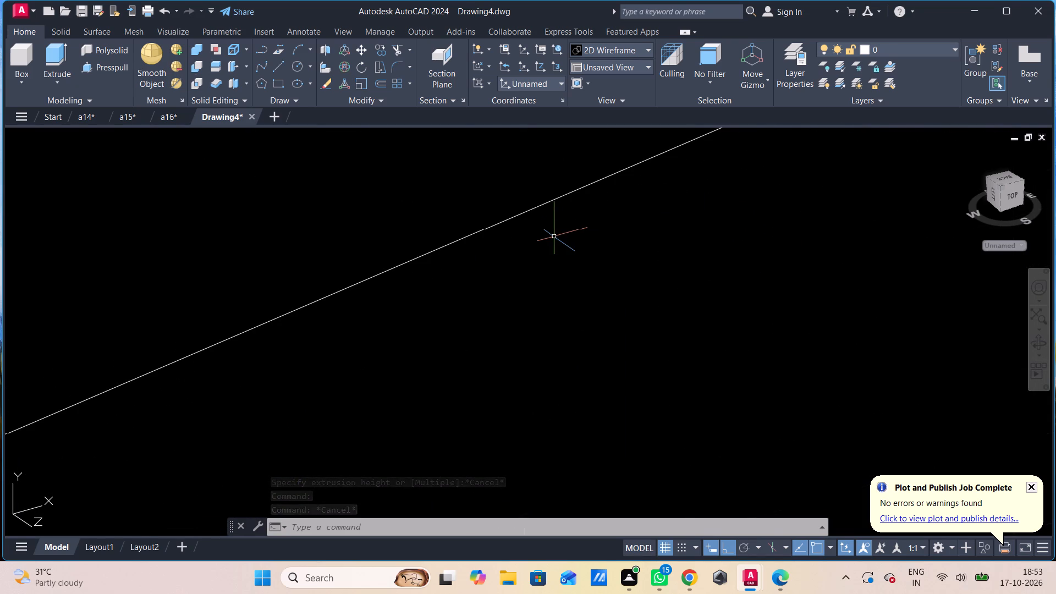
pyautogui.scroll(2, 486, 239)
pyautogui.moveTo(486, 239); pyautogui.dragTo(508, 263, button='middle')
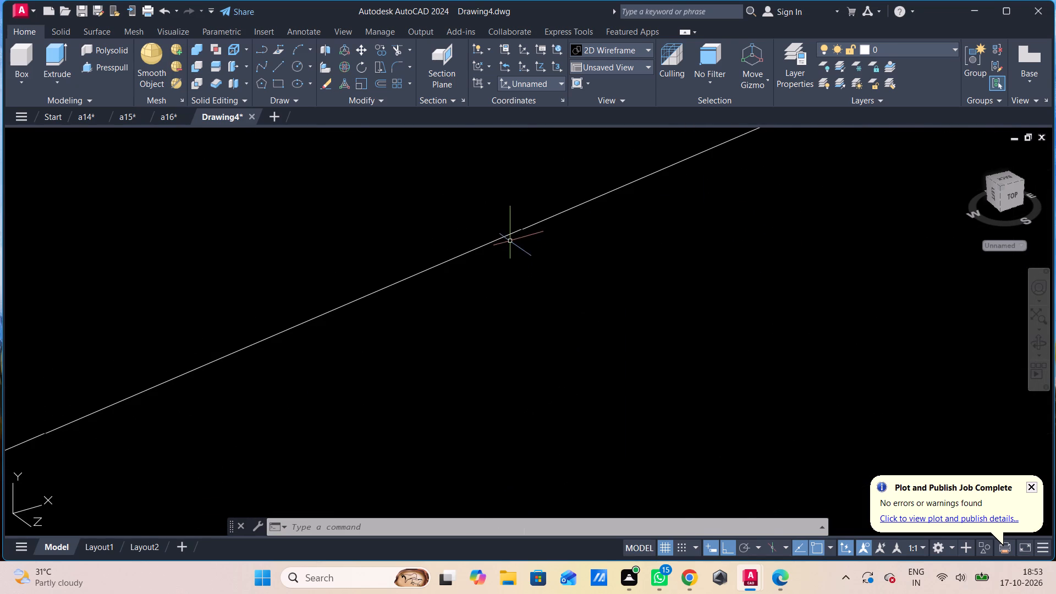
pyautogui.click(512, 235)
pyautogui.scroll(2, 525, 229)
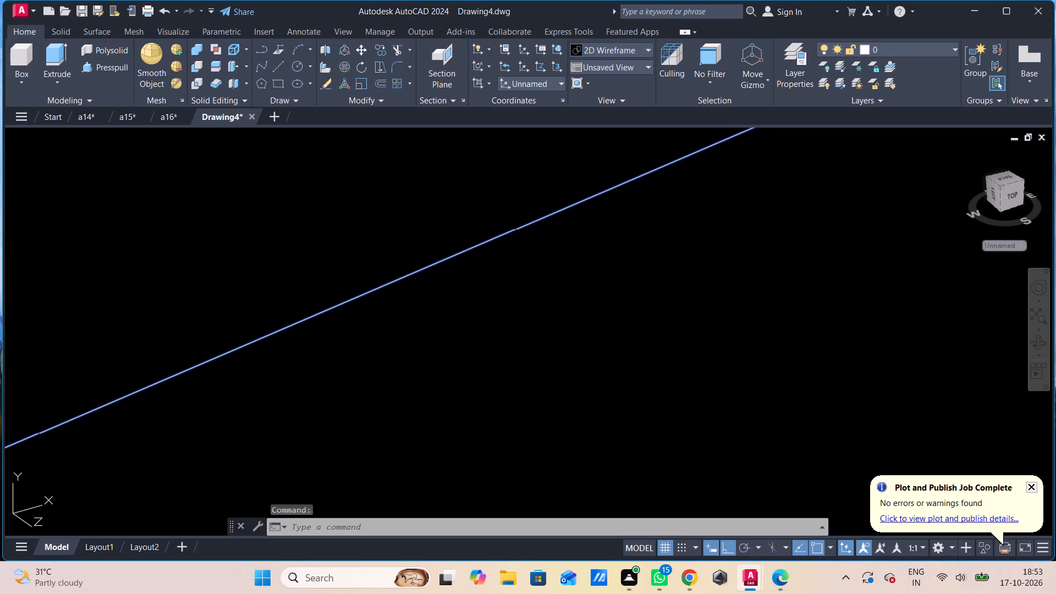
pyautogui.scroll(1, 526, 229)
pyautogui.scroll(-3, 529, 227)
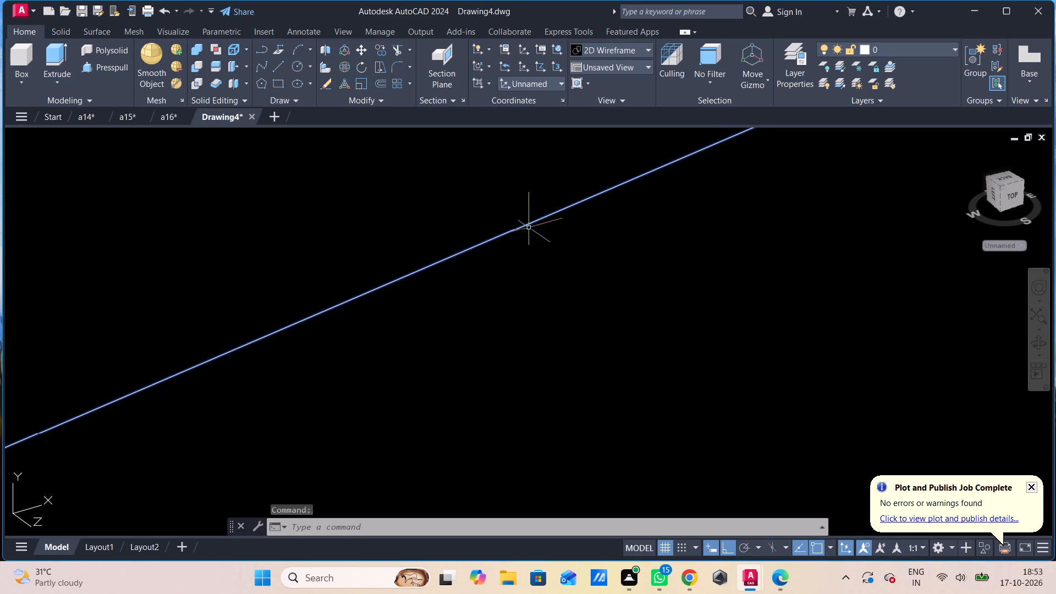
pyautogui.write('X')
pyautogui.press('space')
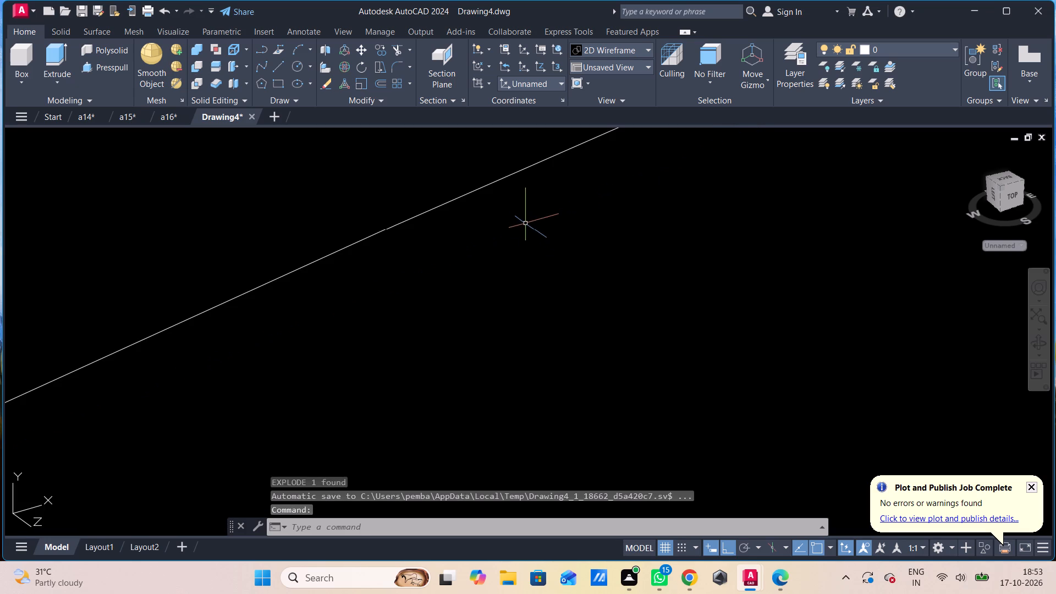
# Stretch the endpoint at the junction of the rounded corner and the upper edge so the two ends meet.
pyautogui.click(420, 213)
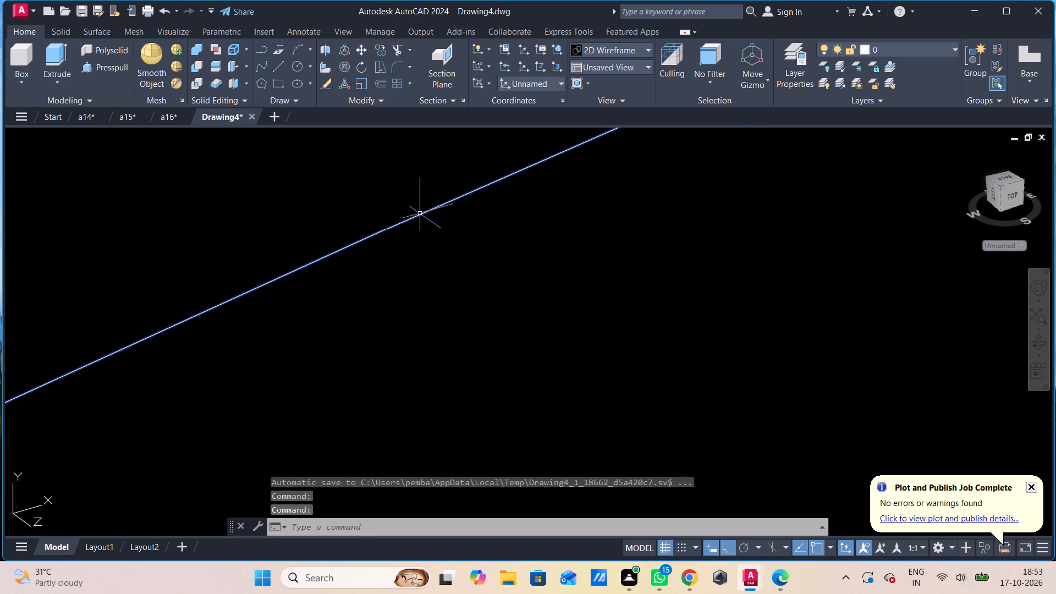
pyautogui.scroll(-13, 413, 224)
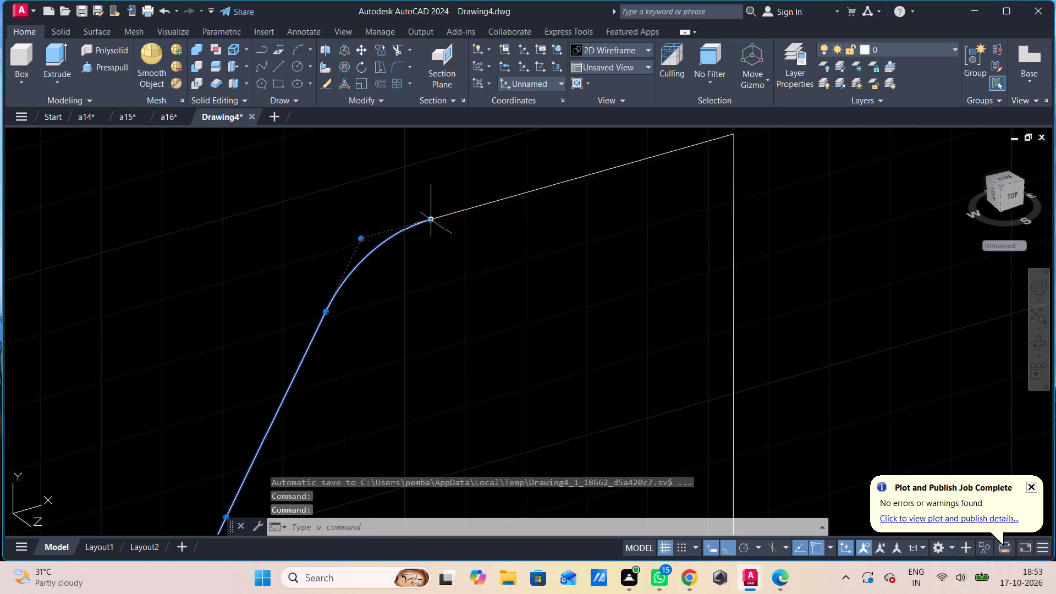
pyautogui.scroll(6, 438, 215)
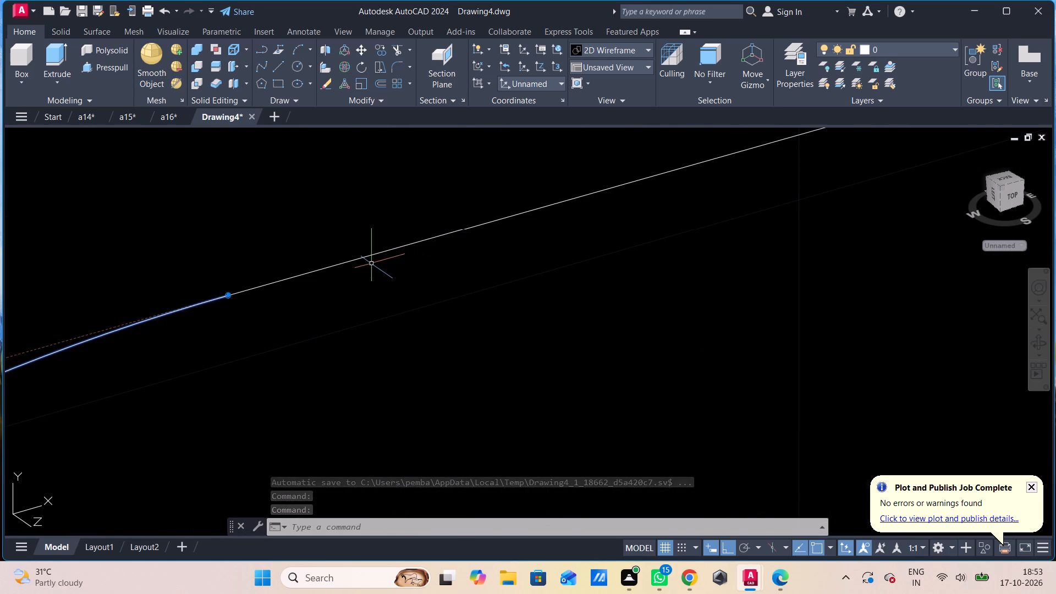
pyautogui.press('Escape')
pyautogui.scroll(2, 371, 262)
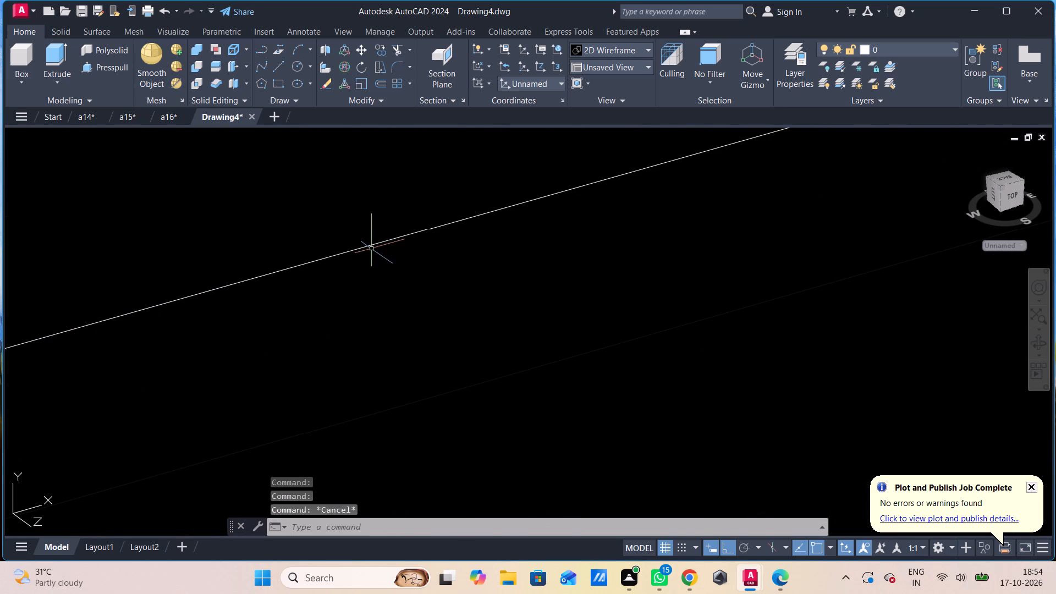
pyautogui.click(371, 248)
pyautogui.scroll(-3, 372, 246)
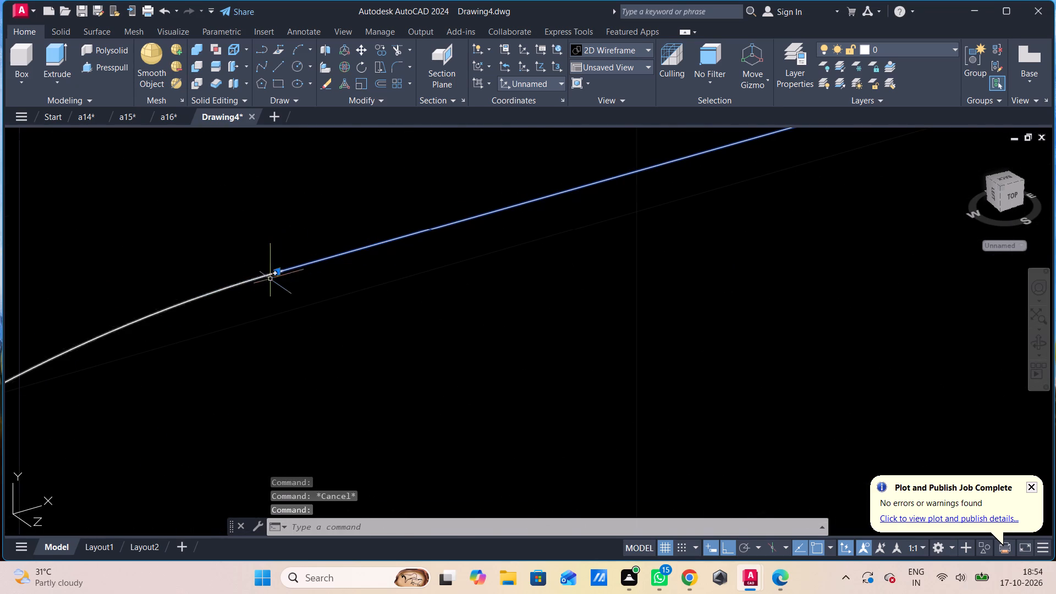
pyautogui.click(263, 277)
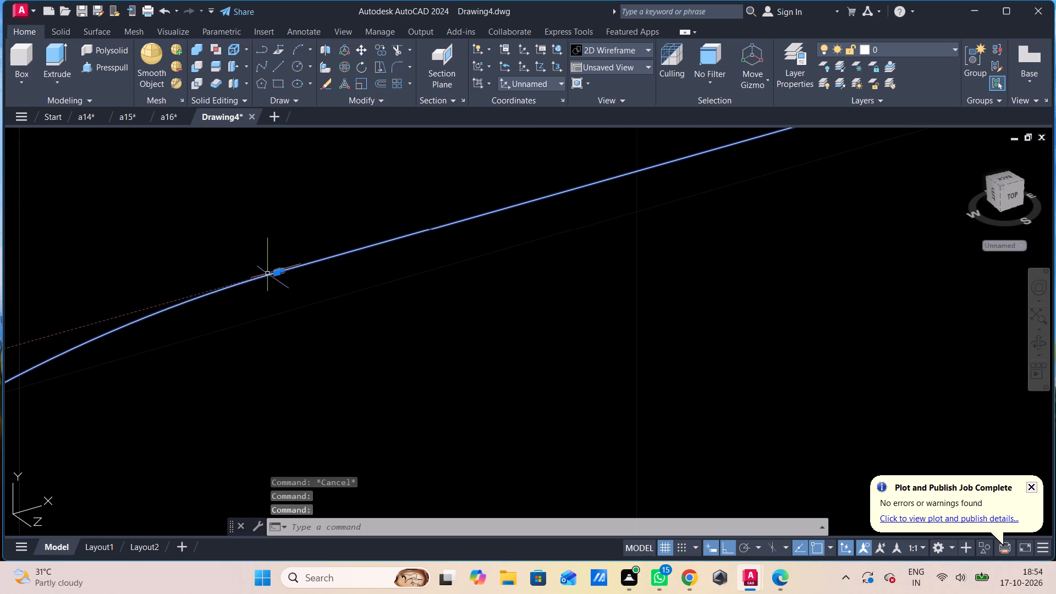
pyautogui.click(274, 273)
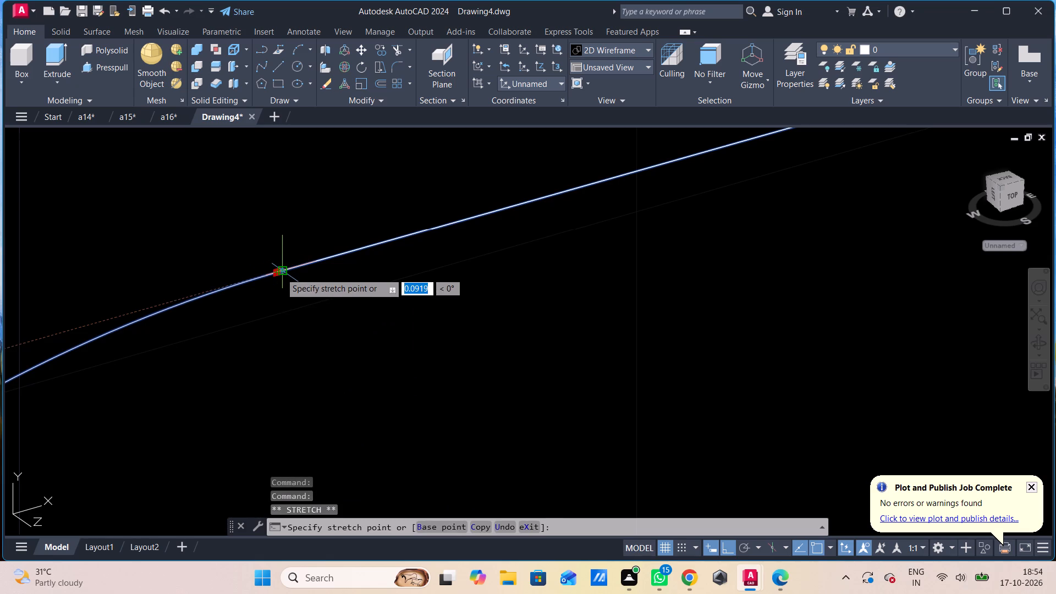
pyautogui.click(280, 273)
# Join the curved segment with the upper and vertical edges, and join the bottom edge to them to form one closed rib profile.
pyautogui.scroll(-6, 307, 280)
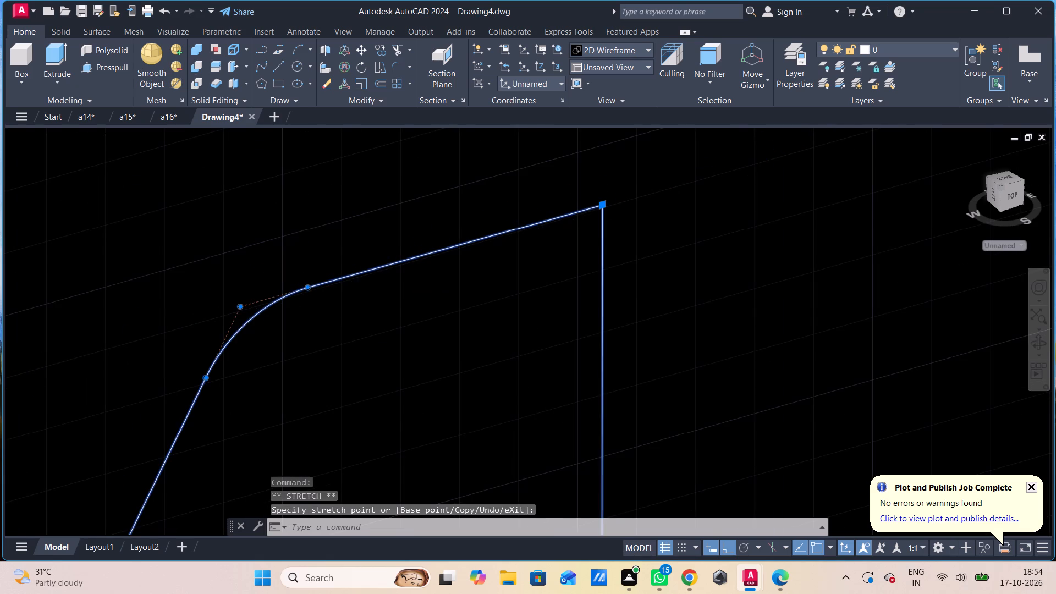
pyautogui.scroll(6, 237, 351)
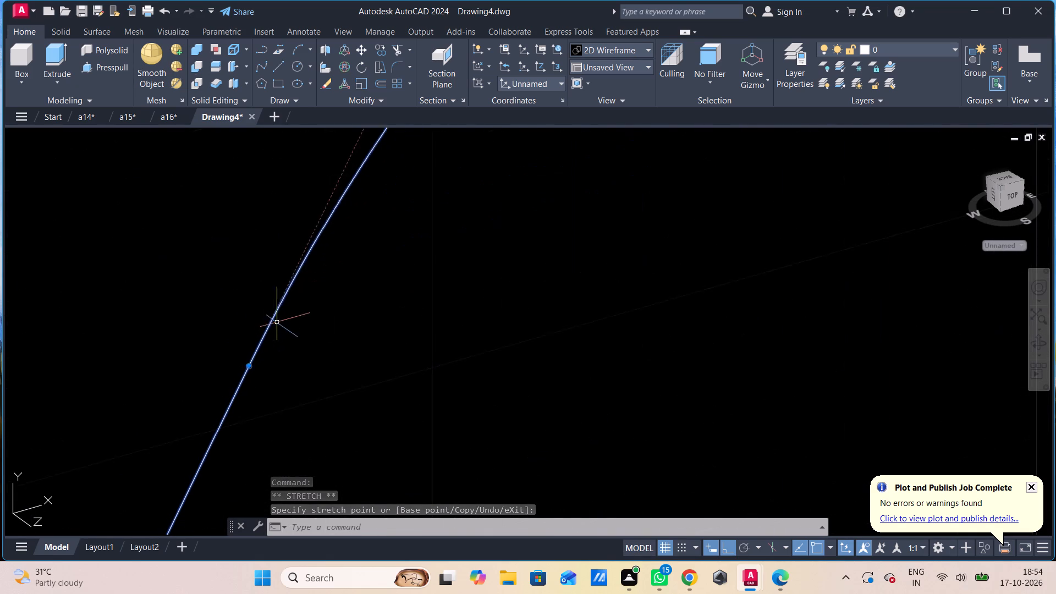
pyautogui.scroll(1, 277, 323)
pyautogui.scroll(-9, 273, 338)
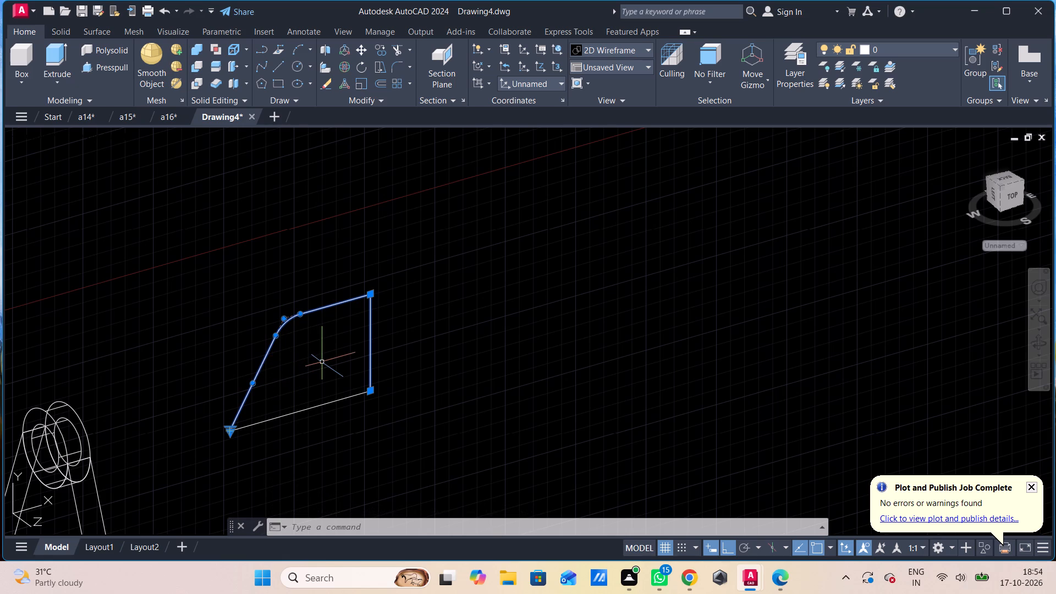
pyautogui.write('J')
pyautogui.press('space')
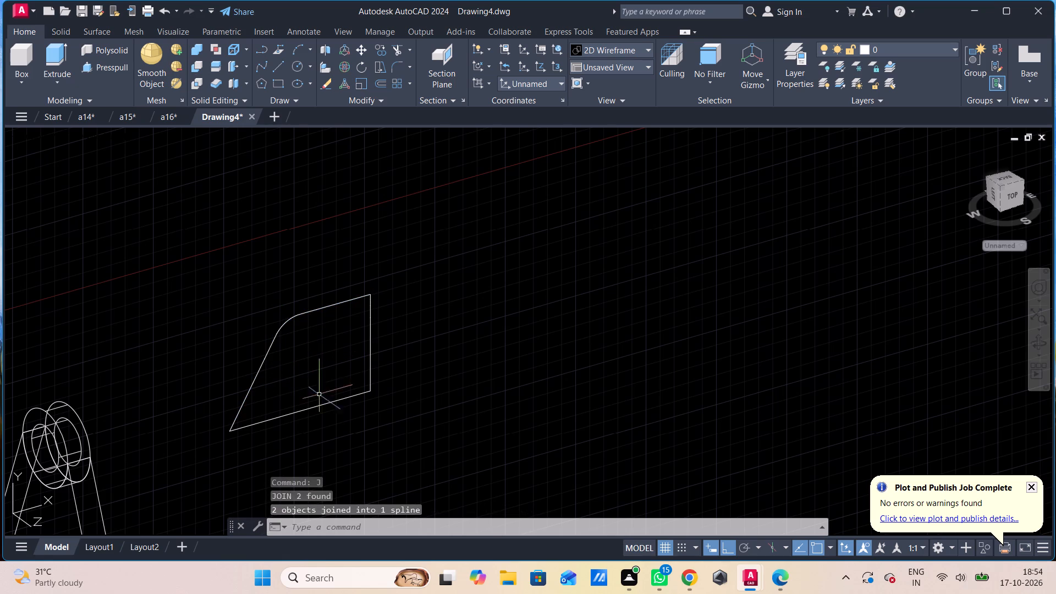
pyautogui.click(386, 344)
pyautogui.click(263, 449)
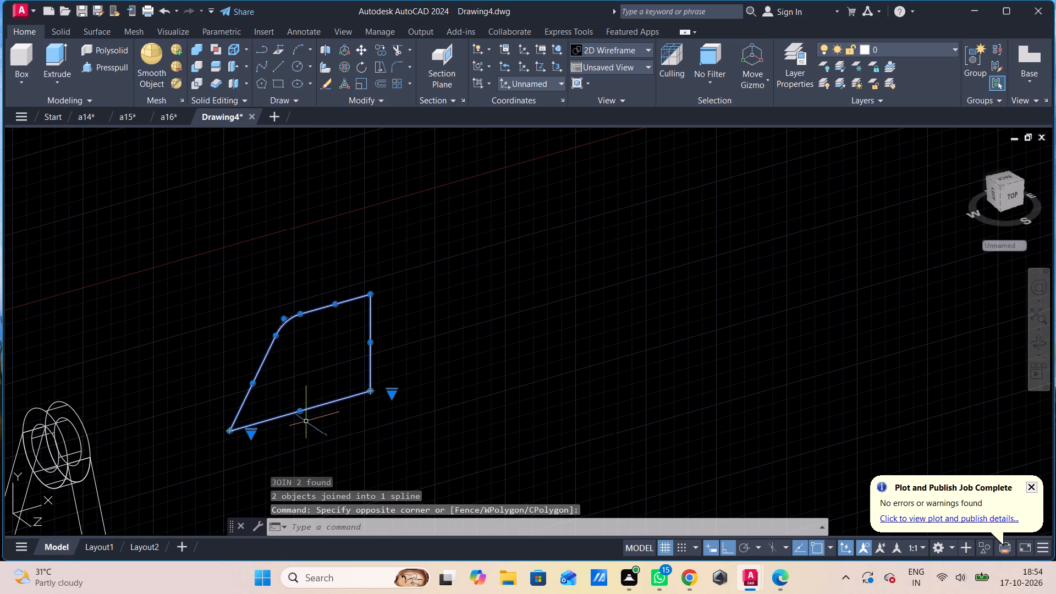
pyautogui.write('J')
pyautogui.press('space')
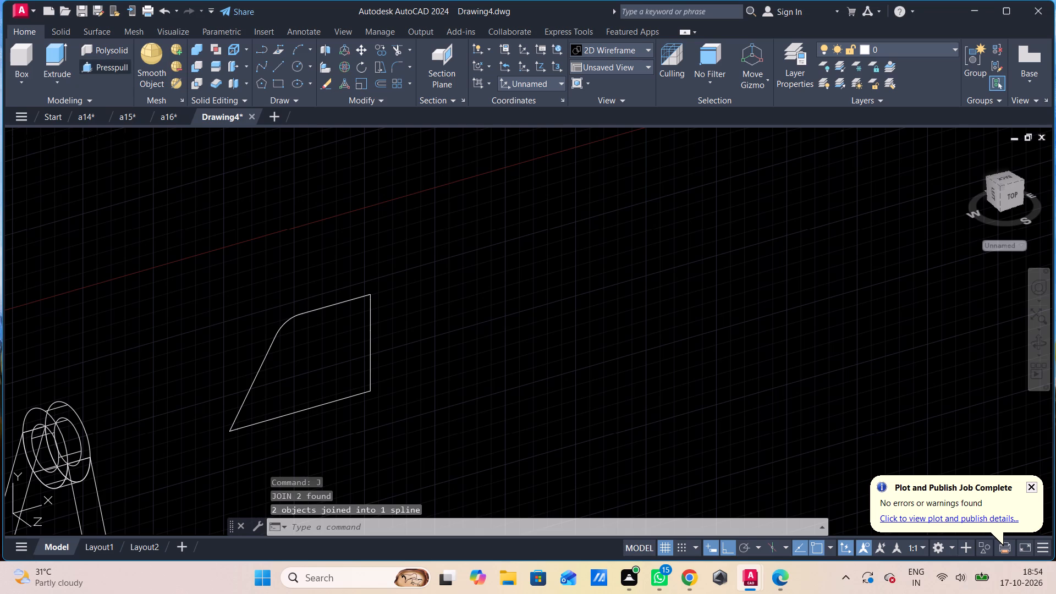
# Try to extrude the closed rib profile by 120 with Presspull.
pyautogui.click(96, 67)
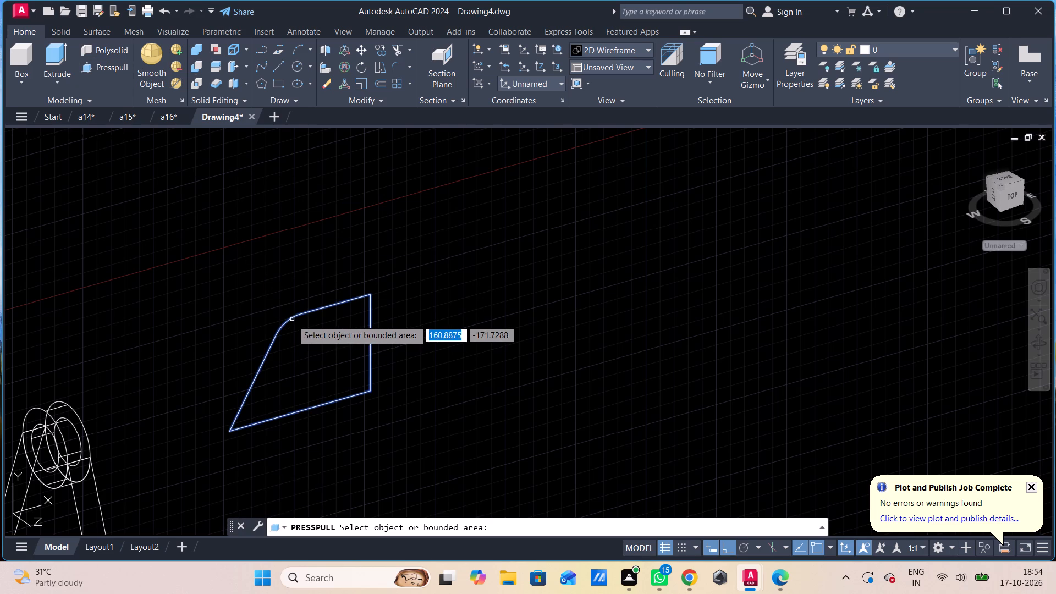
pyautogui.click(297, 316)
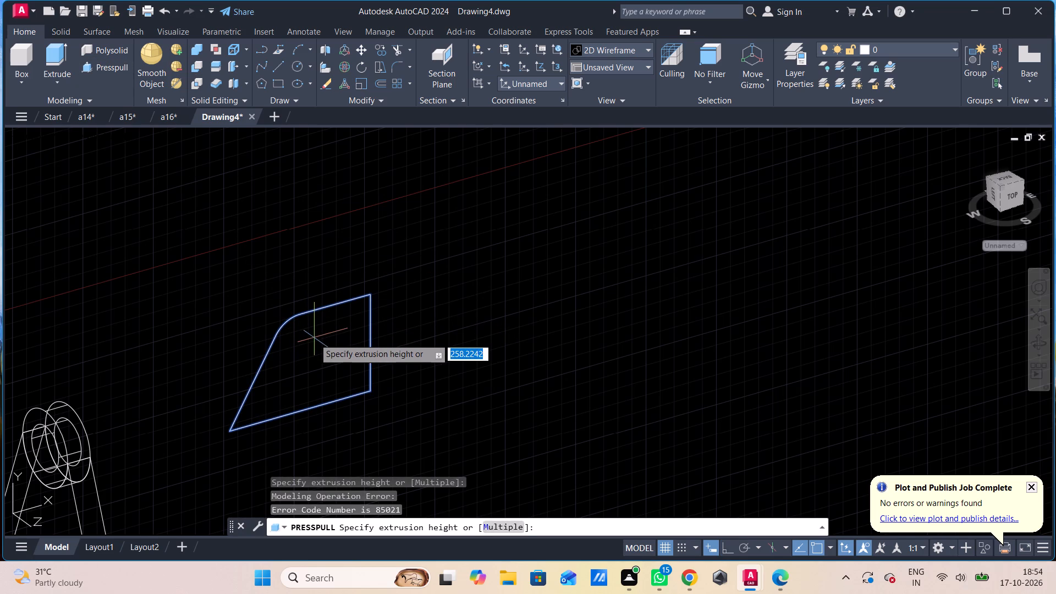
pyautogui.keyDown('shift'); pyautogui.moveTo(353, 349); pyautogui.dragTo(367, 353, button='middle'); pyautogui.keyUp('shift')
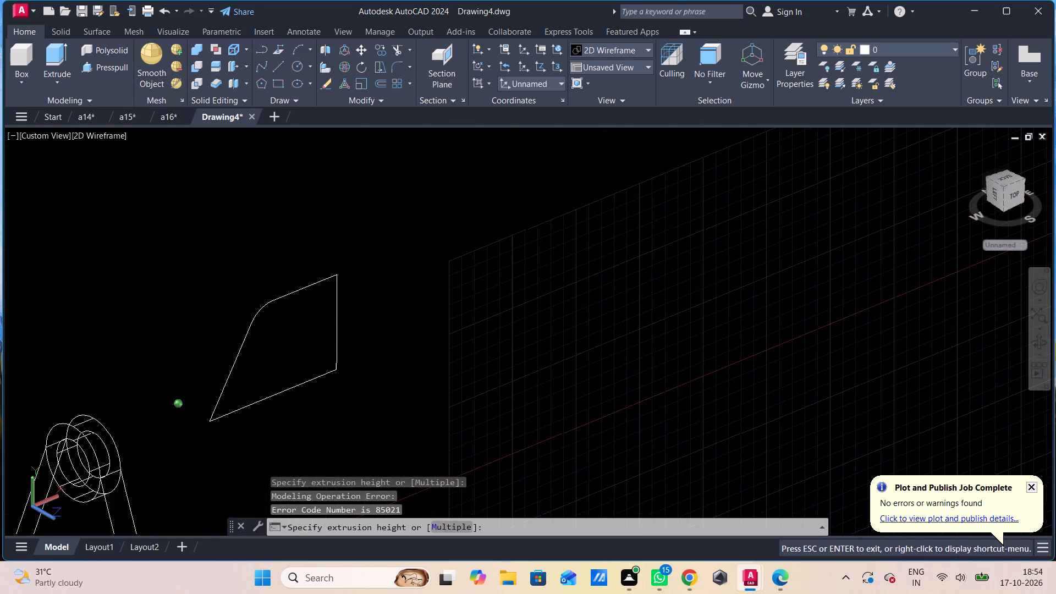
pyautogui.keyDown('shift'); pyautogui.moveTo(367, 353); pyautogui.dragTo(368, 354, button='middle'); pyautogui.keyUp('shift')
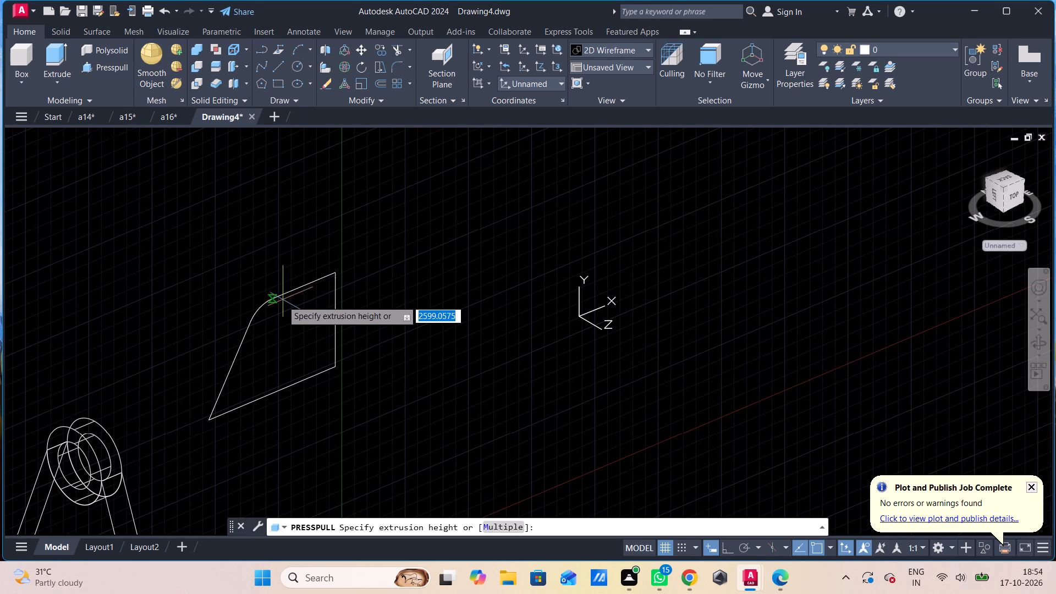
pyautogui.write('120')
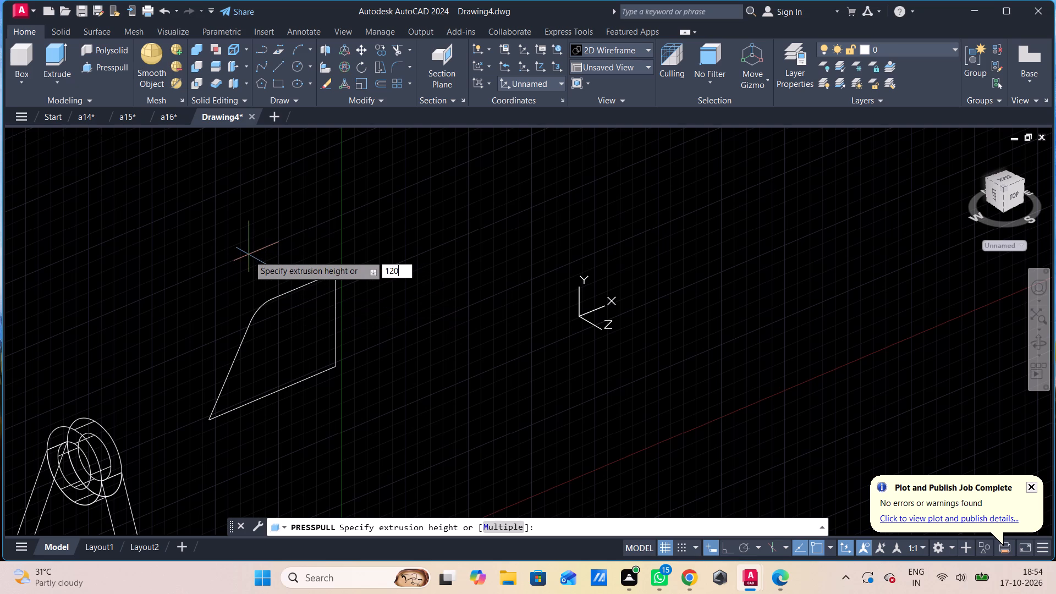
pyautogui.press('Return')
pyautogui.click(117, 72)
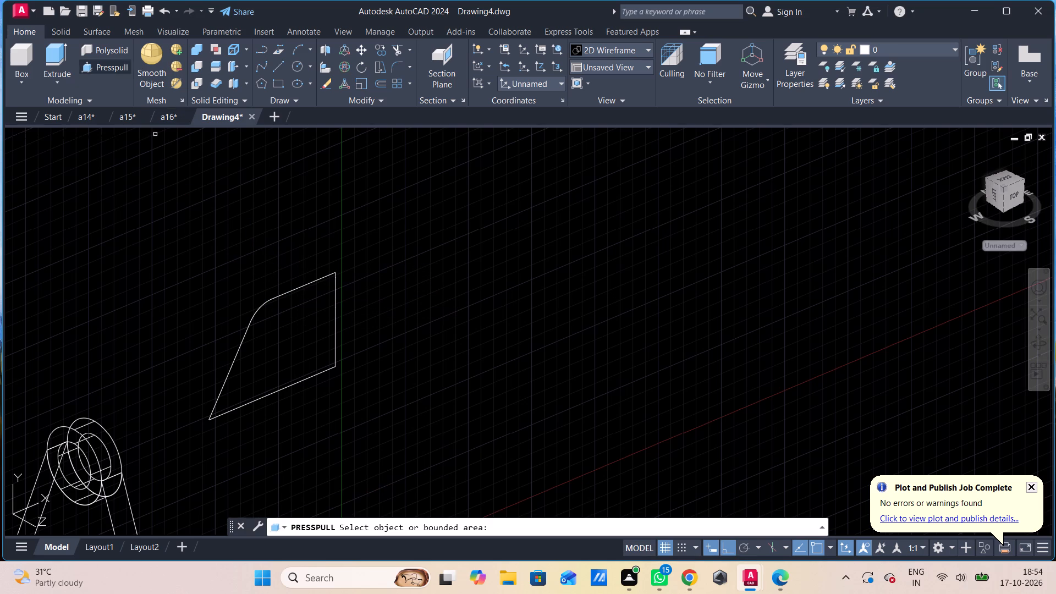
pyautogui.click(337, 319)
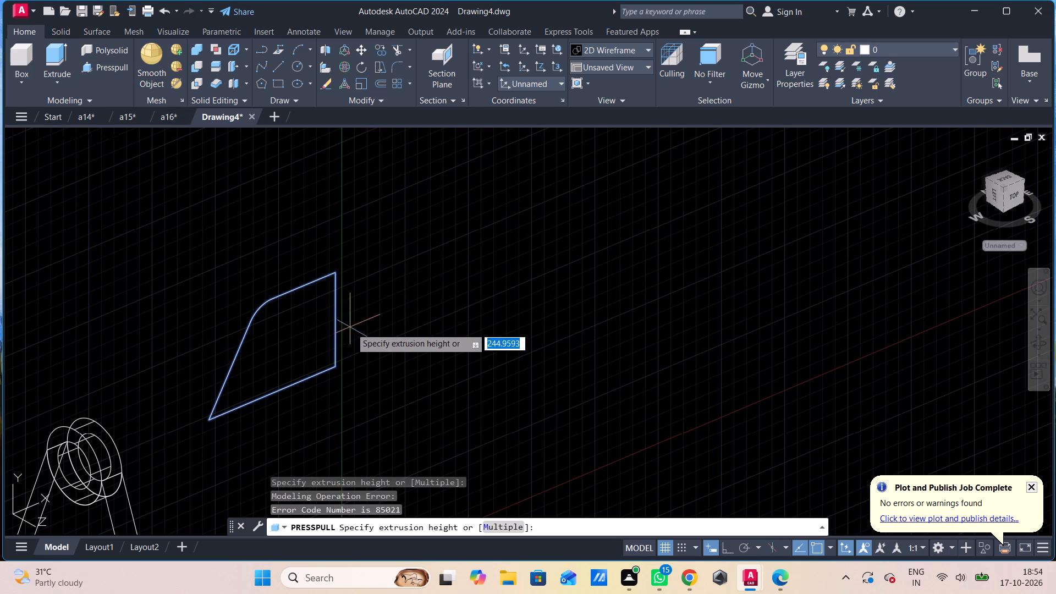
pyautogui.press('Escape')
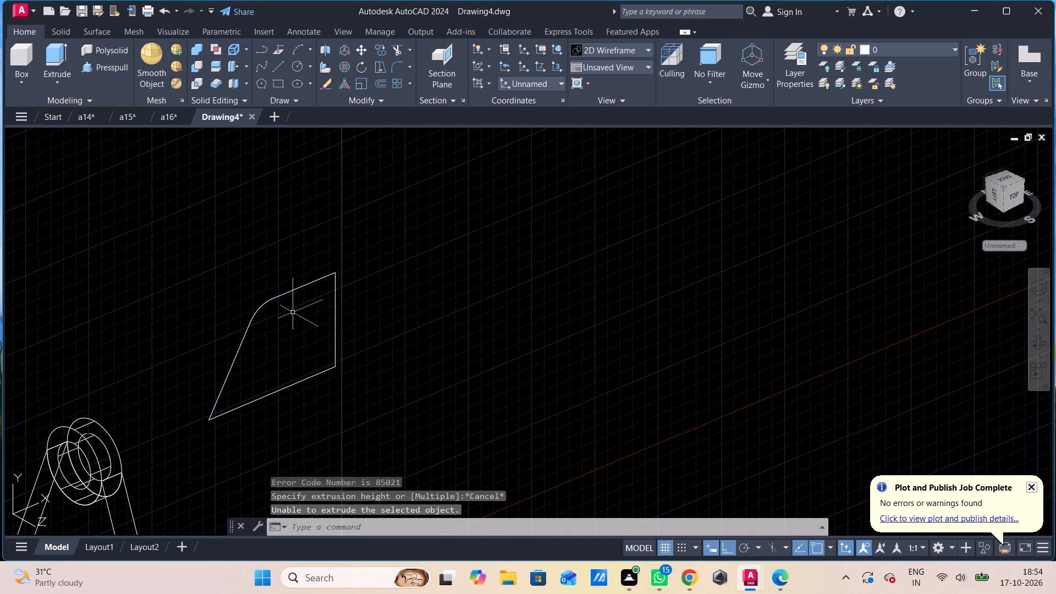
# In the Front view, delete the leftover 2D lug outline: the two concentric circles, the tapered sides and the base line.
pyautogui.scroll(-2, 289, 296)
pyautogui.moveTo(289, 296); pyautogui.dragTo(410, 273, button='middle')
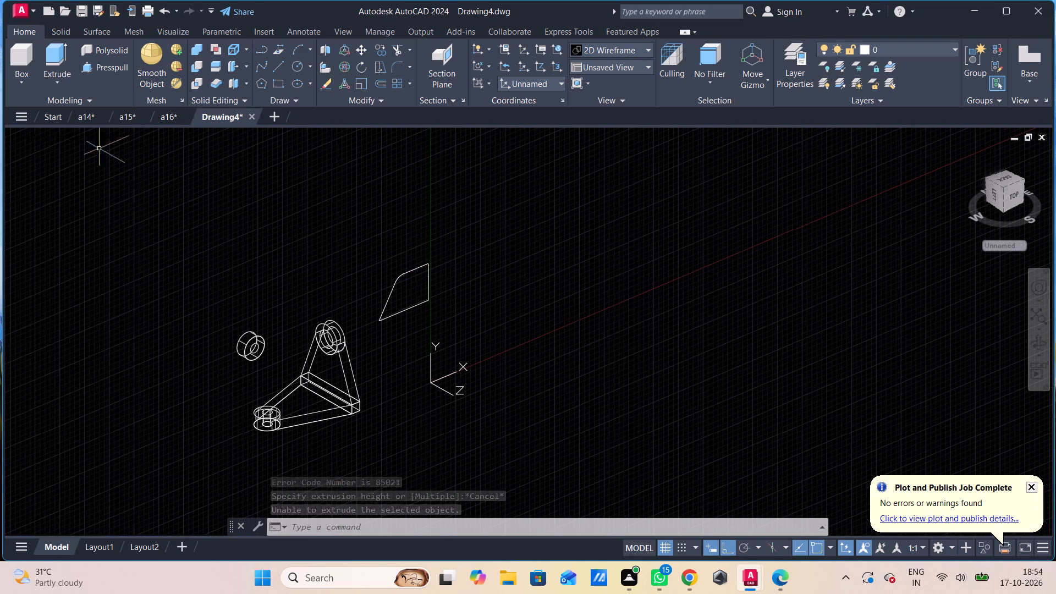
pyautogui.click(32, 131)
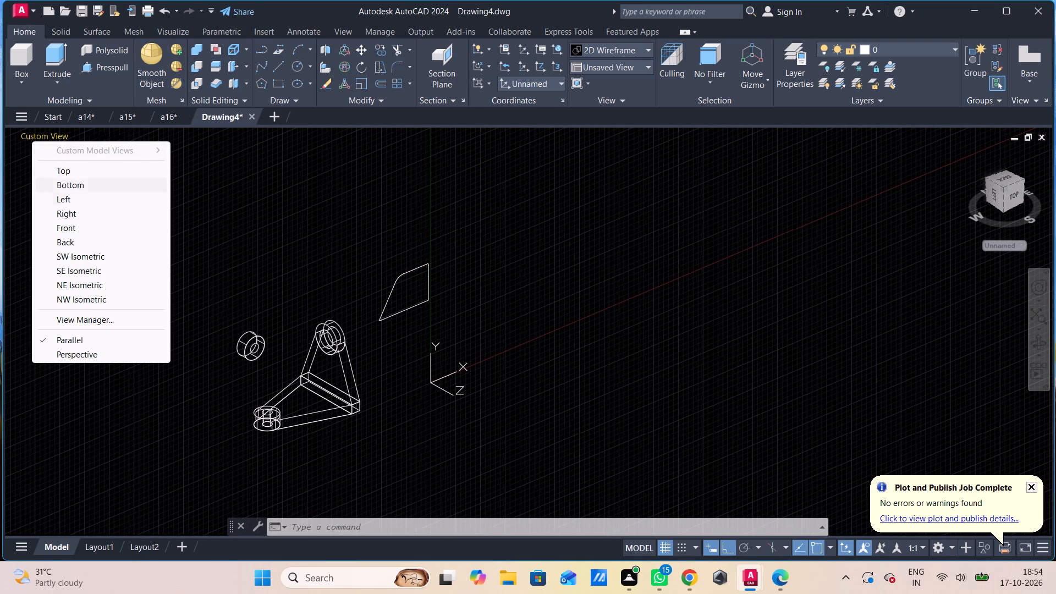
pyautogui.click(80, 227)
pyautogui.scroll(-1, 349, 344)
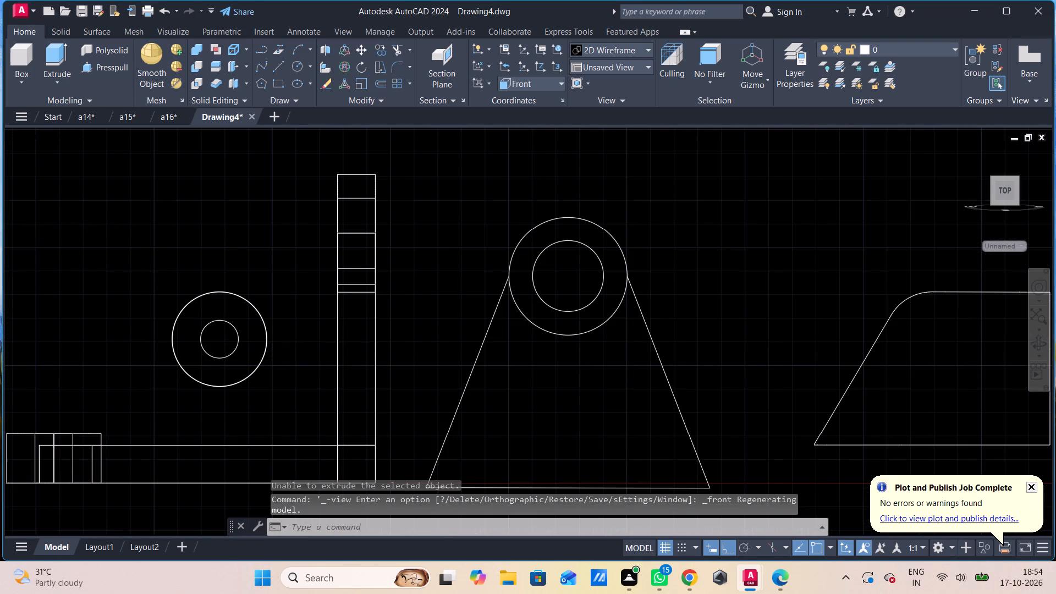
pyautogui.scroll(-1, 349, 344)
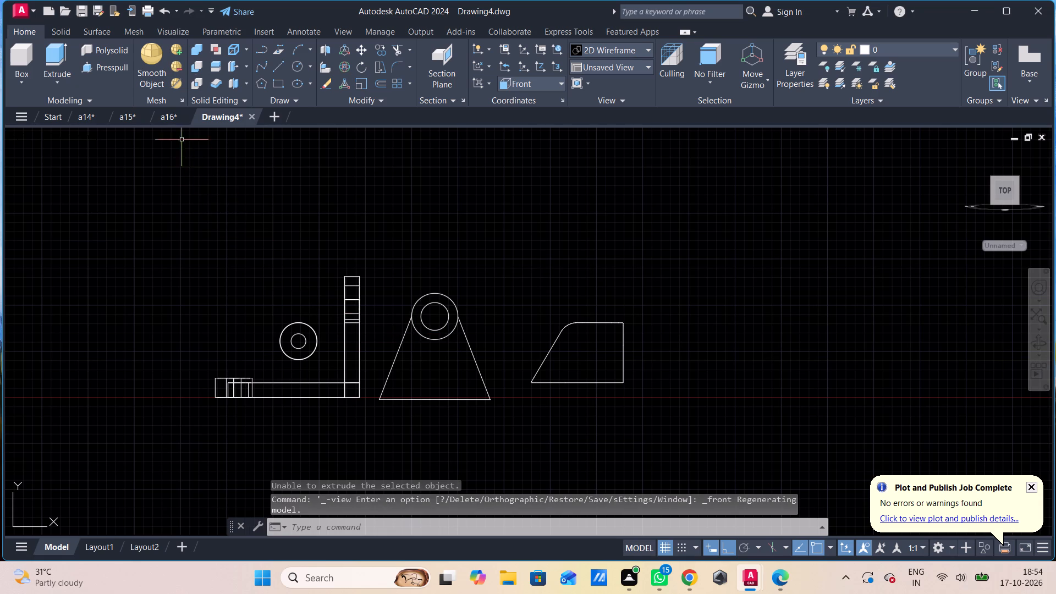
pyautogui.click(477, 310)
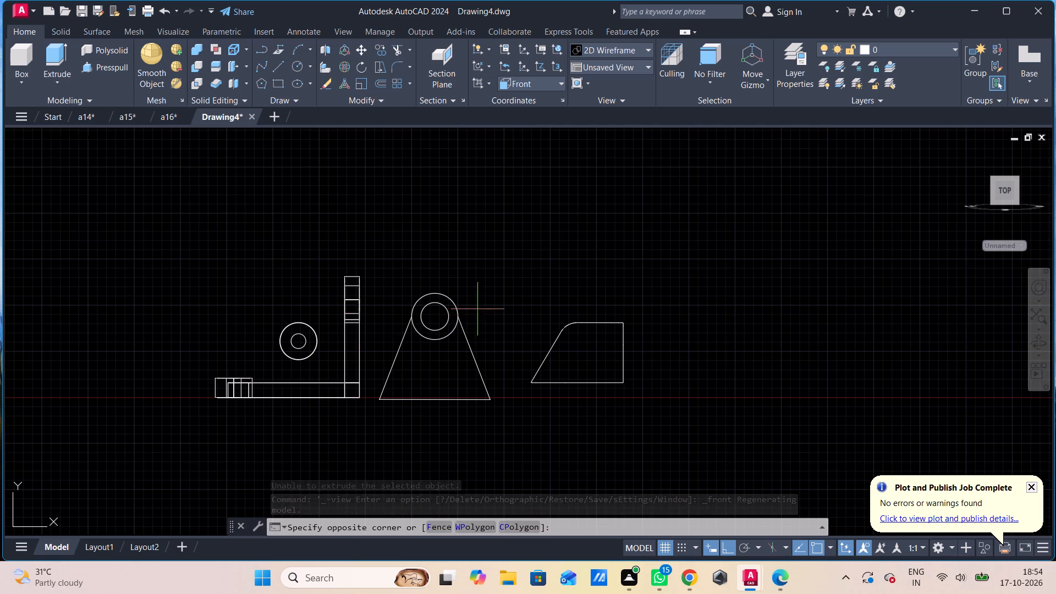
pyautogui.click(430, 354)
pyautogui.click(411, 366)
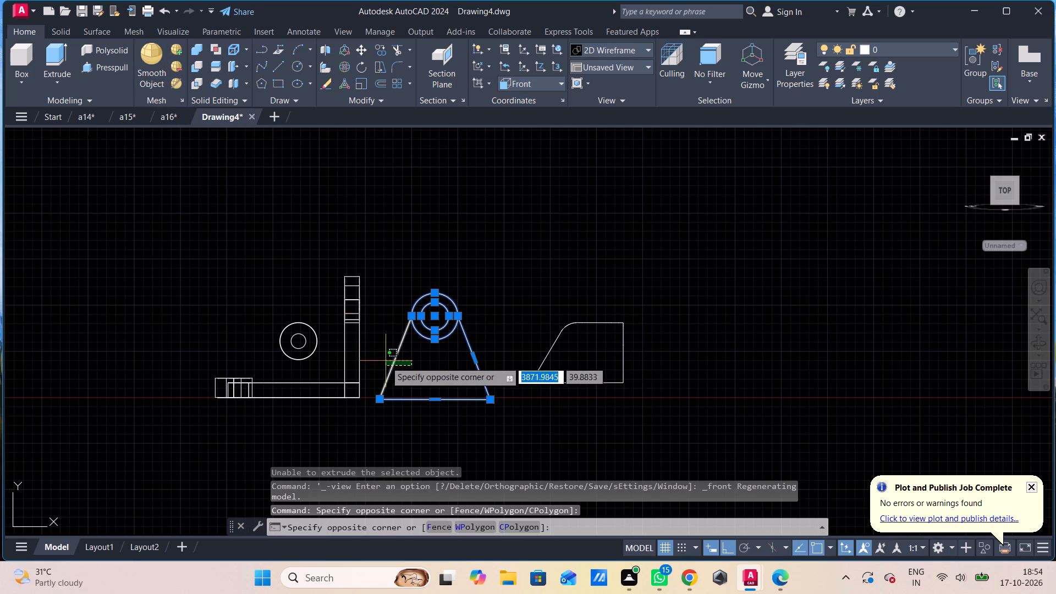
pyautogui.click(386, 361)
pyautogui.press('Delete')
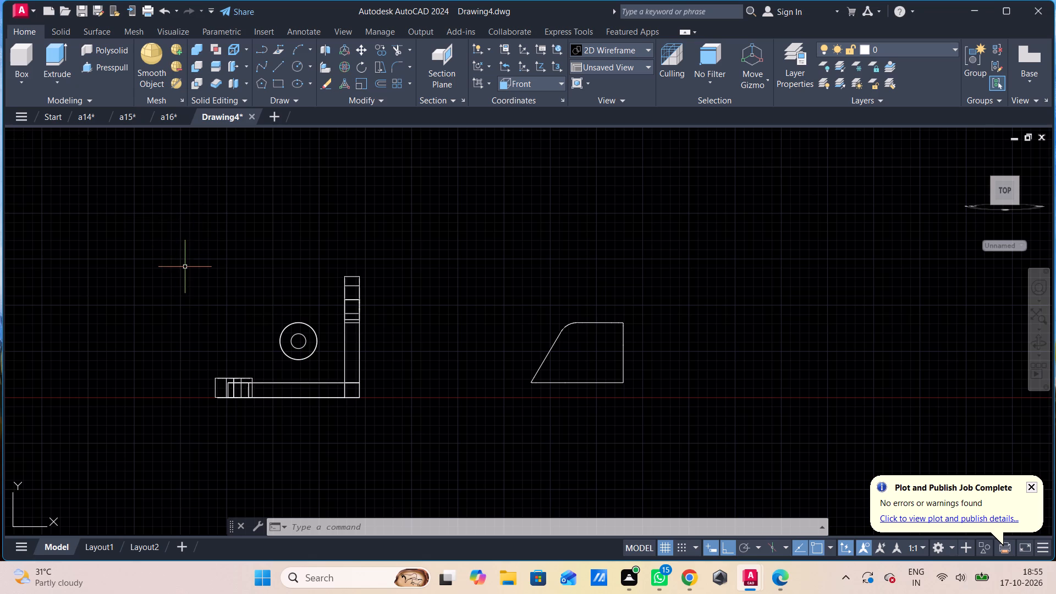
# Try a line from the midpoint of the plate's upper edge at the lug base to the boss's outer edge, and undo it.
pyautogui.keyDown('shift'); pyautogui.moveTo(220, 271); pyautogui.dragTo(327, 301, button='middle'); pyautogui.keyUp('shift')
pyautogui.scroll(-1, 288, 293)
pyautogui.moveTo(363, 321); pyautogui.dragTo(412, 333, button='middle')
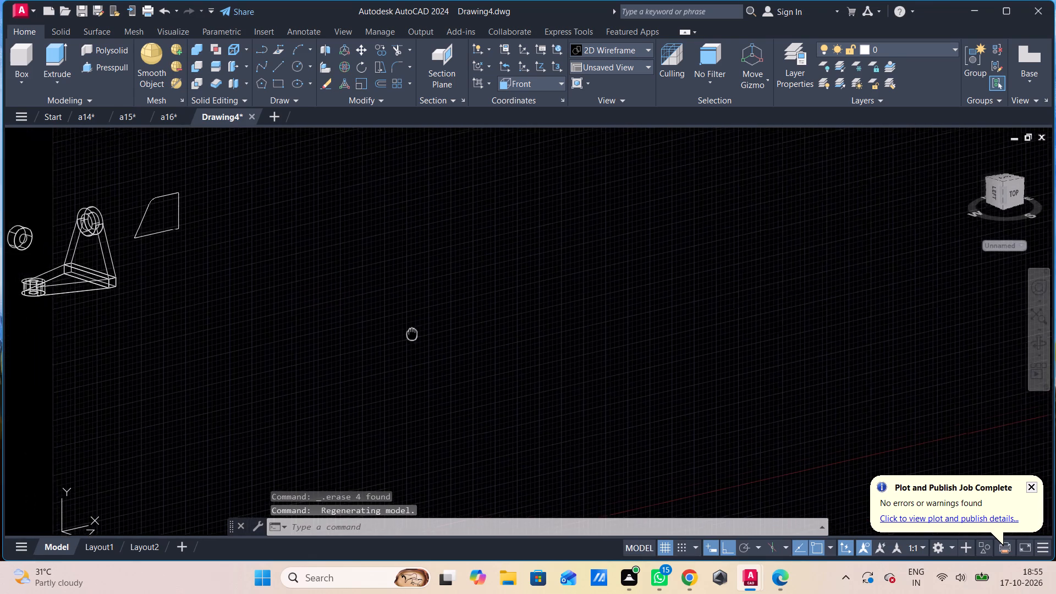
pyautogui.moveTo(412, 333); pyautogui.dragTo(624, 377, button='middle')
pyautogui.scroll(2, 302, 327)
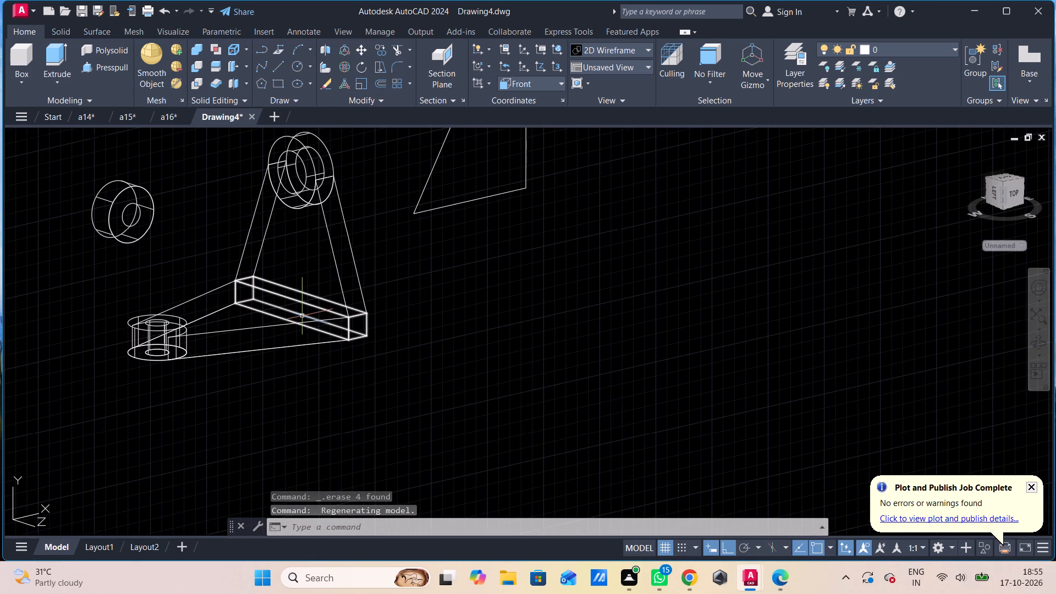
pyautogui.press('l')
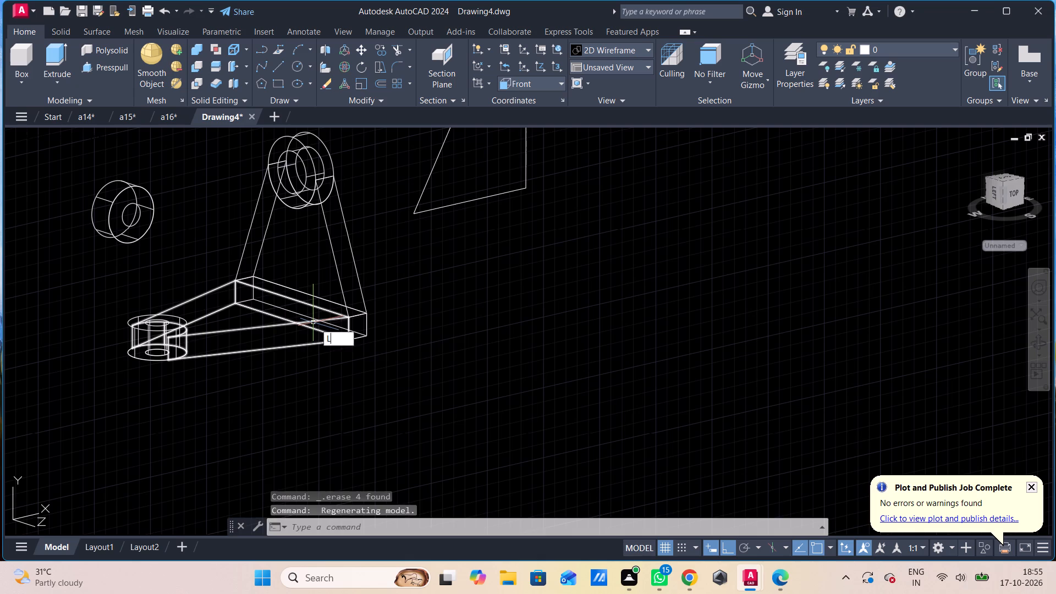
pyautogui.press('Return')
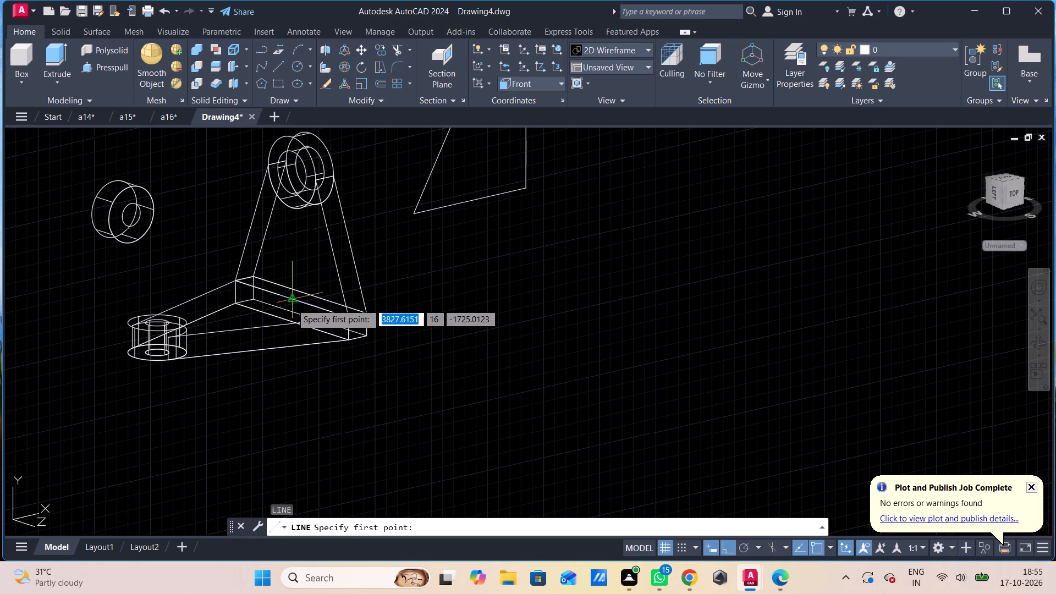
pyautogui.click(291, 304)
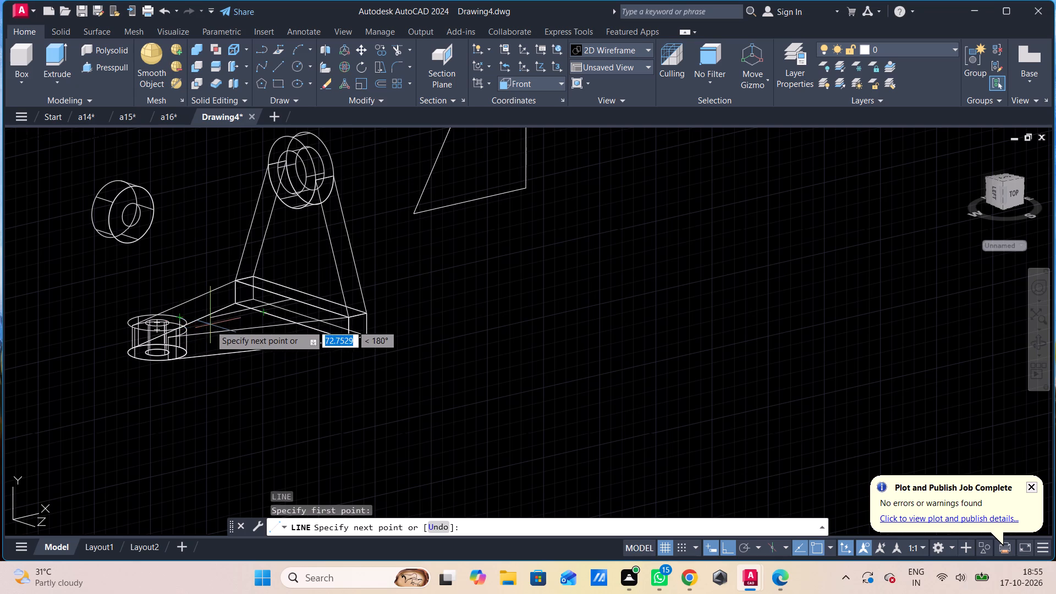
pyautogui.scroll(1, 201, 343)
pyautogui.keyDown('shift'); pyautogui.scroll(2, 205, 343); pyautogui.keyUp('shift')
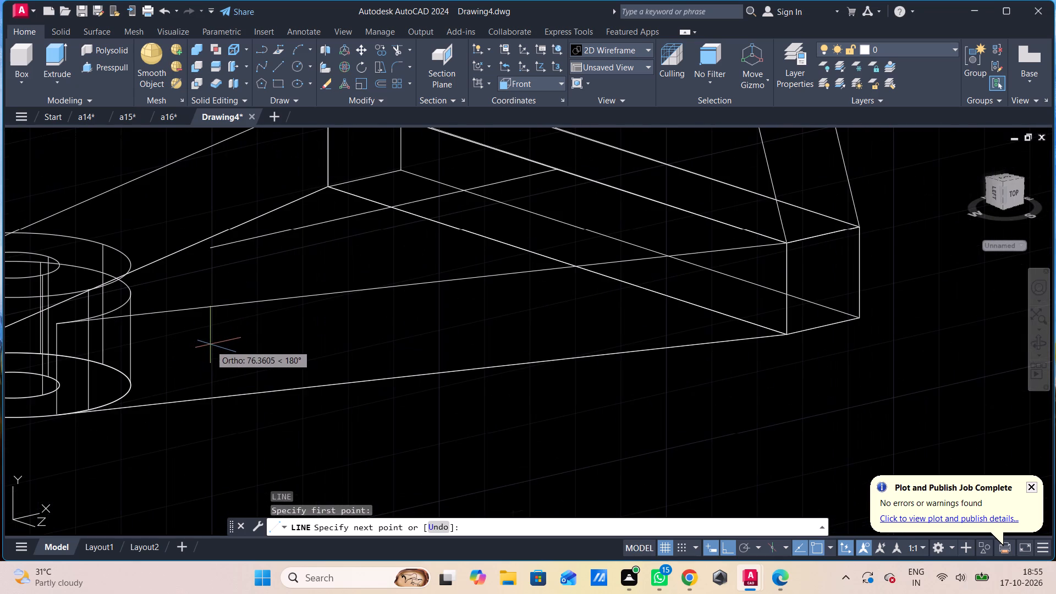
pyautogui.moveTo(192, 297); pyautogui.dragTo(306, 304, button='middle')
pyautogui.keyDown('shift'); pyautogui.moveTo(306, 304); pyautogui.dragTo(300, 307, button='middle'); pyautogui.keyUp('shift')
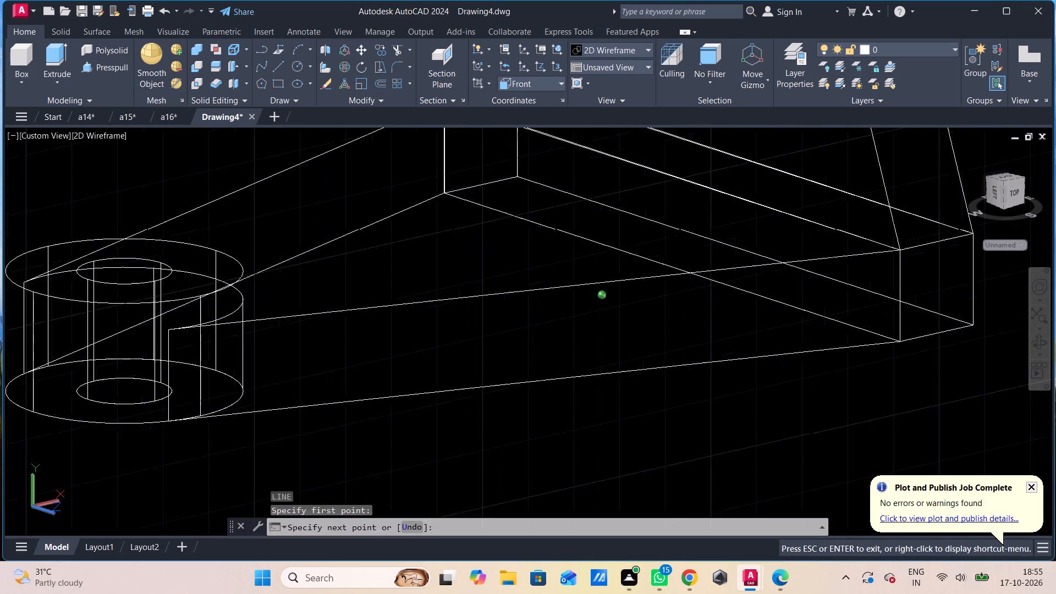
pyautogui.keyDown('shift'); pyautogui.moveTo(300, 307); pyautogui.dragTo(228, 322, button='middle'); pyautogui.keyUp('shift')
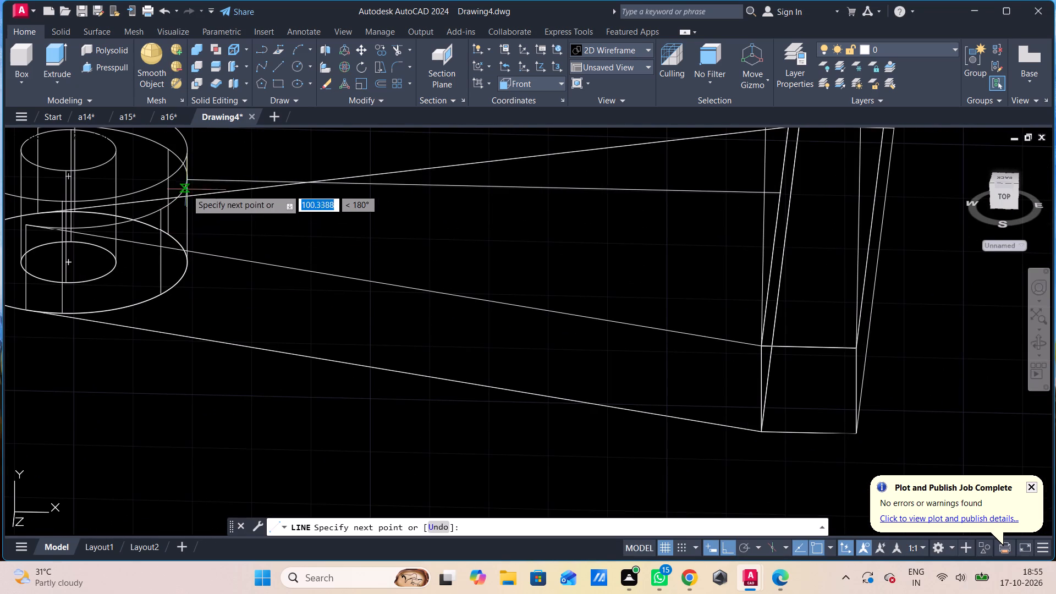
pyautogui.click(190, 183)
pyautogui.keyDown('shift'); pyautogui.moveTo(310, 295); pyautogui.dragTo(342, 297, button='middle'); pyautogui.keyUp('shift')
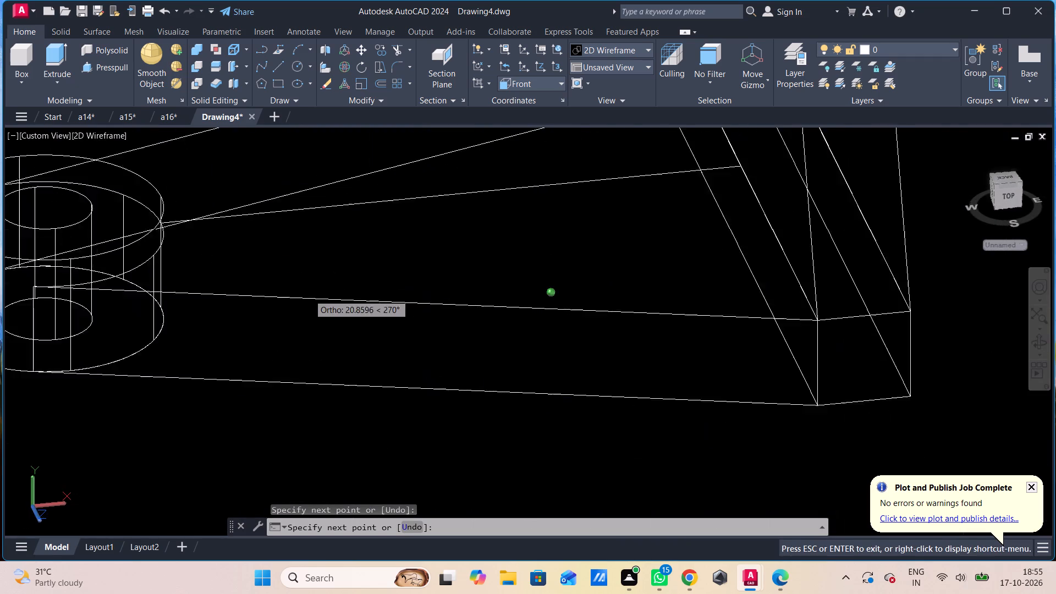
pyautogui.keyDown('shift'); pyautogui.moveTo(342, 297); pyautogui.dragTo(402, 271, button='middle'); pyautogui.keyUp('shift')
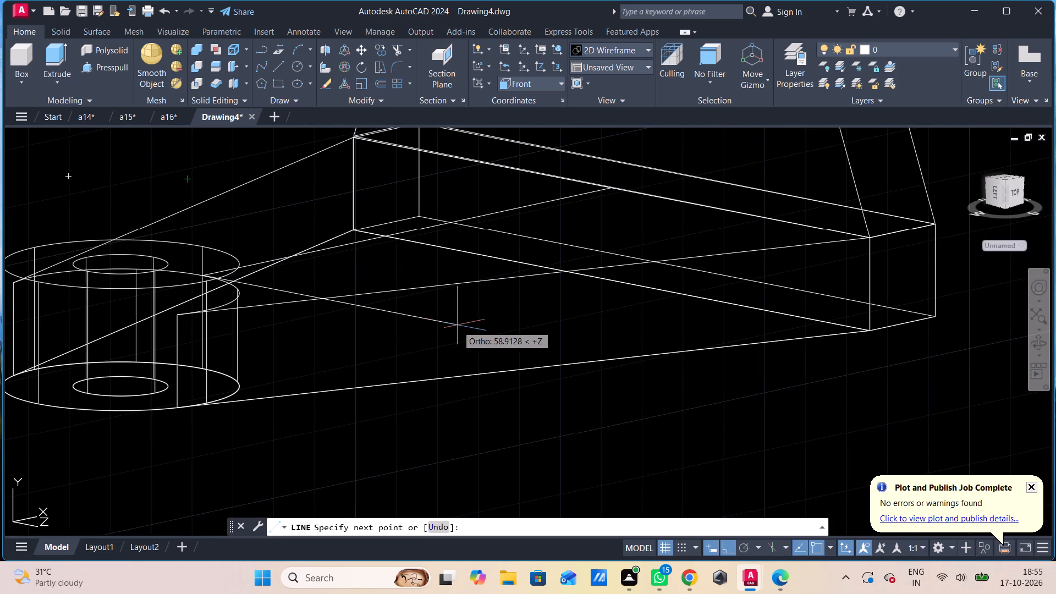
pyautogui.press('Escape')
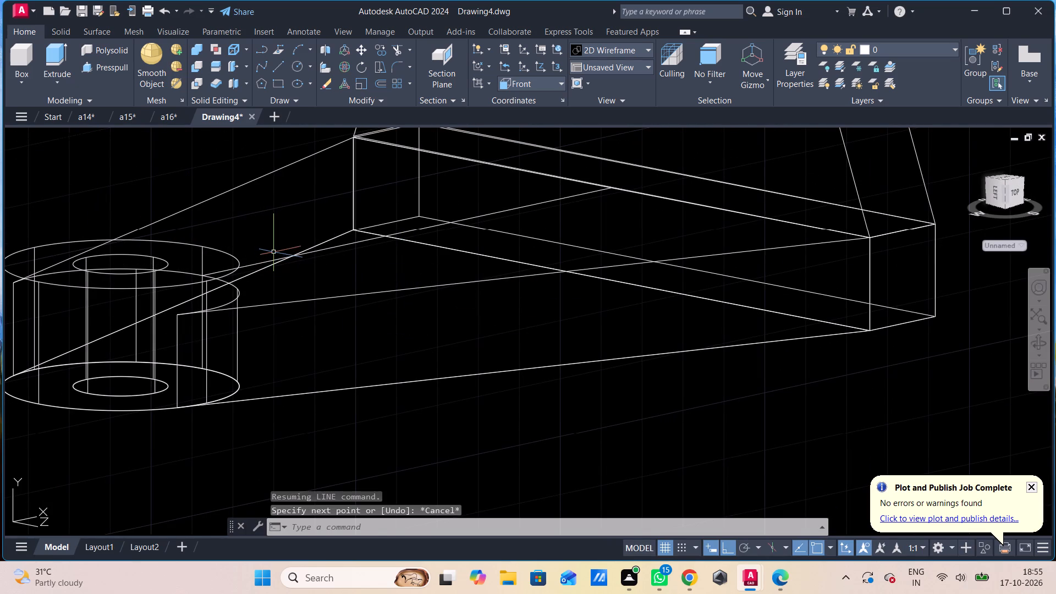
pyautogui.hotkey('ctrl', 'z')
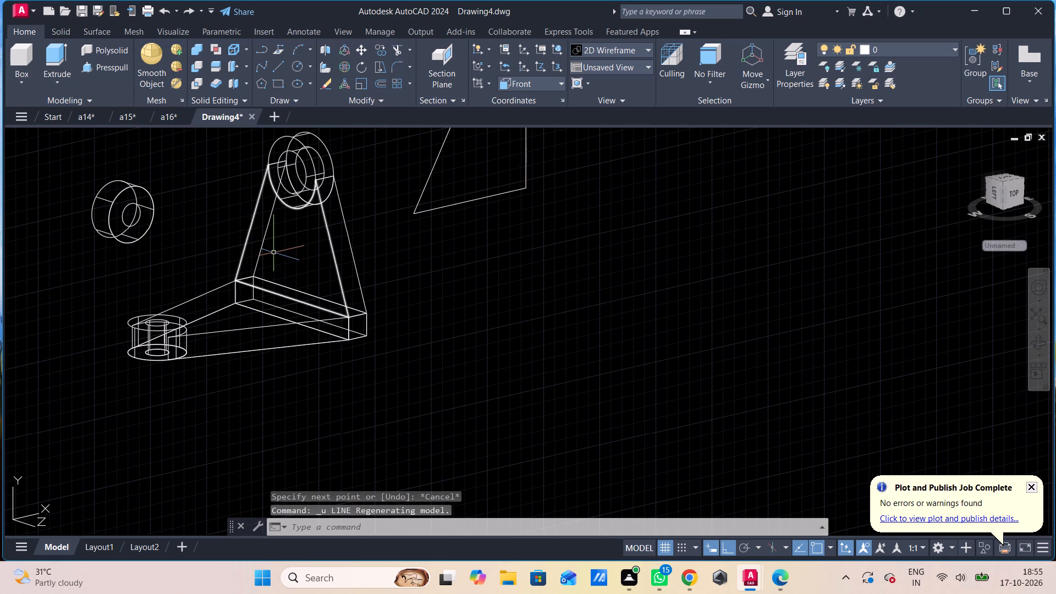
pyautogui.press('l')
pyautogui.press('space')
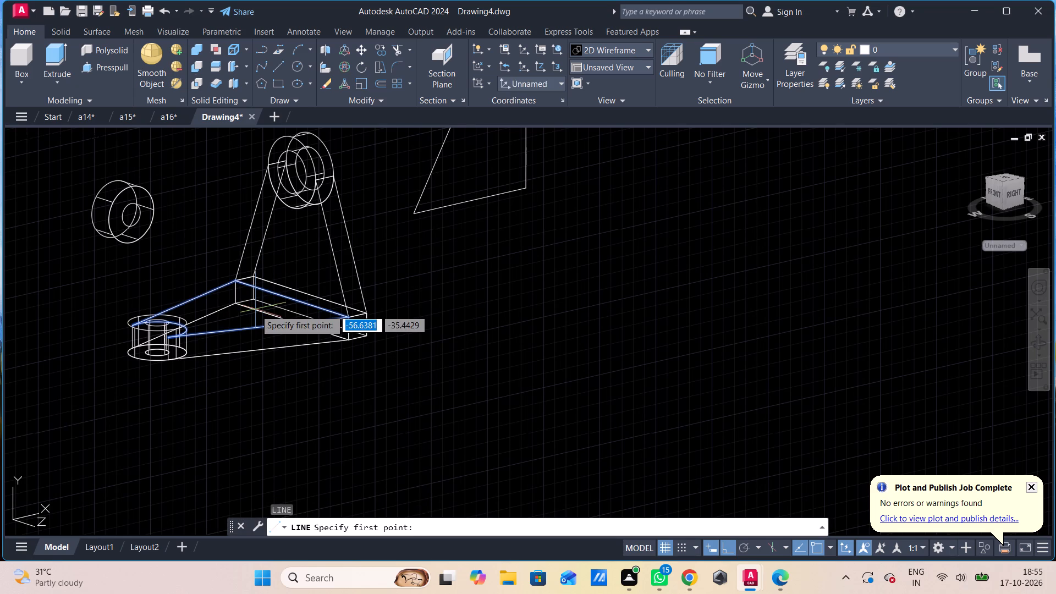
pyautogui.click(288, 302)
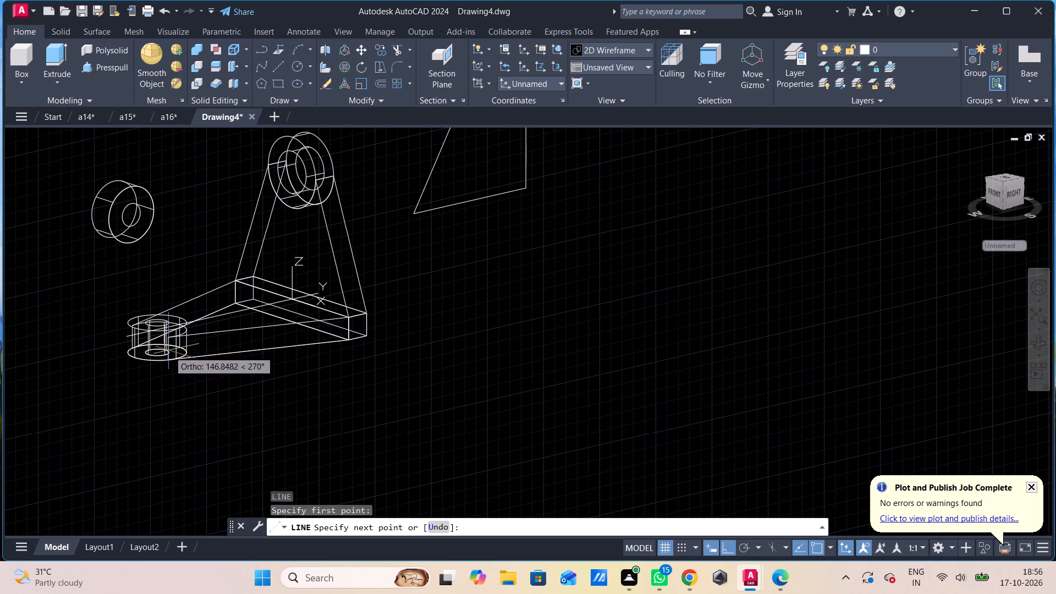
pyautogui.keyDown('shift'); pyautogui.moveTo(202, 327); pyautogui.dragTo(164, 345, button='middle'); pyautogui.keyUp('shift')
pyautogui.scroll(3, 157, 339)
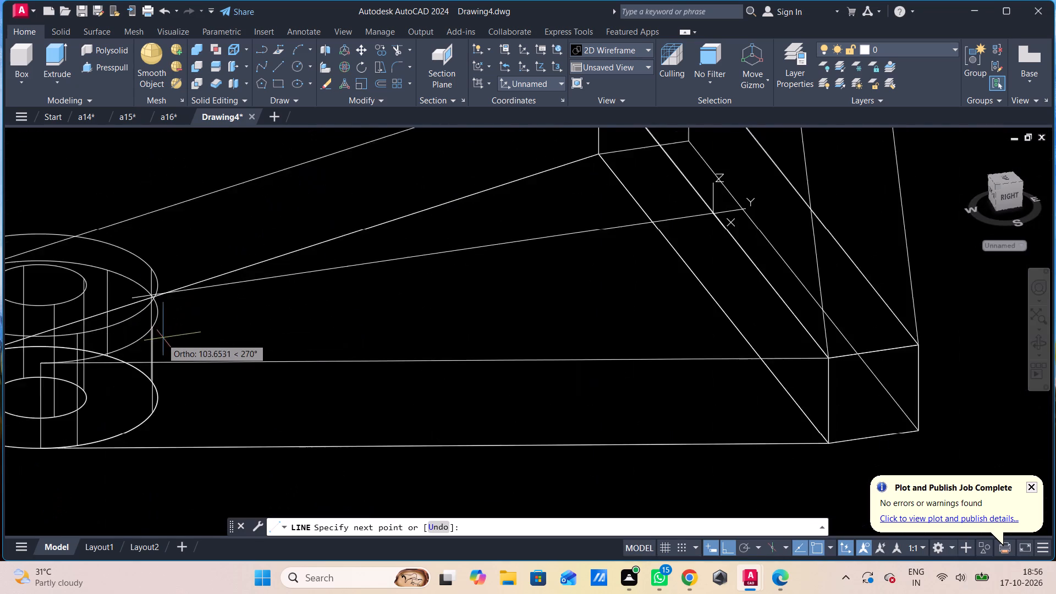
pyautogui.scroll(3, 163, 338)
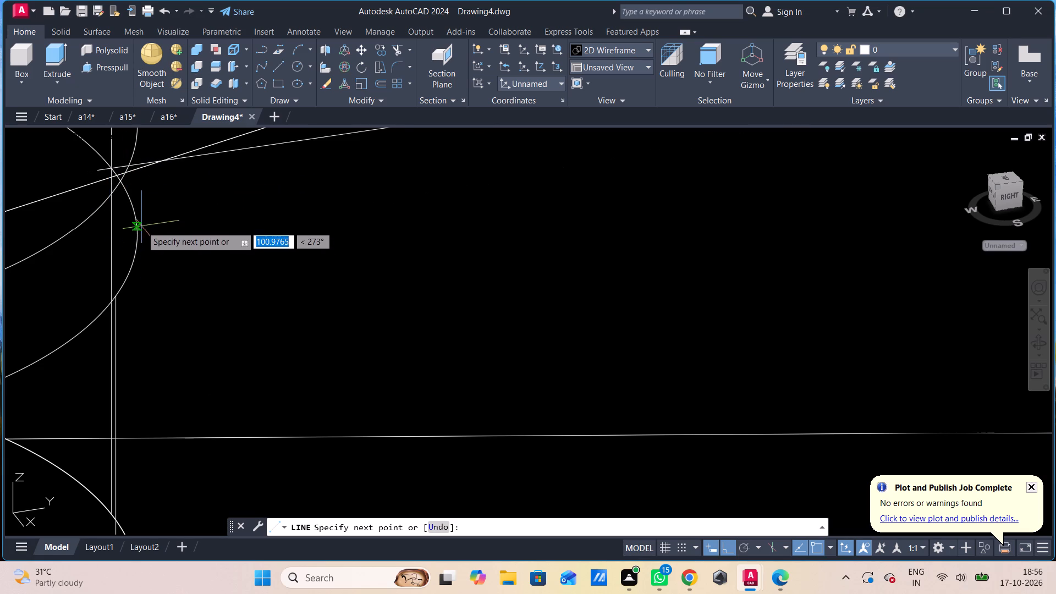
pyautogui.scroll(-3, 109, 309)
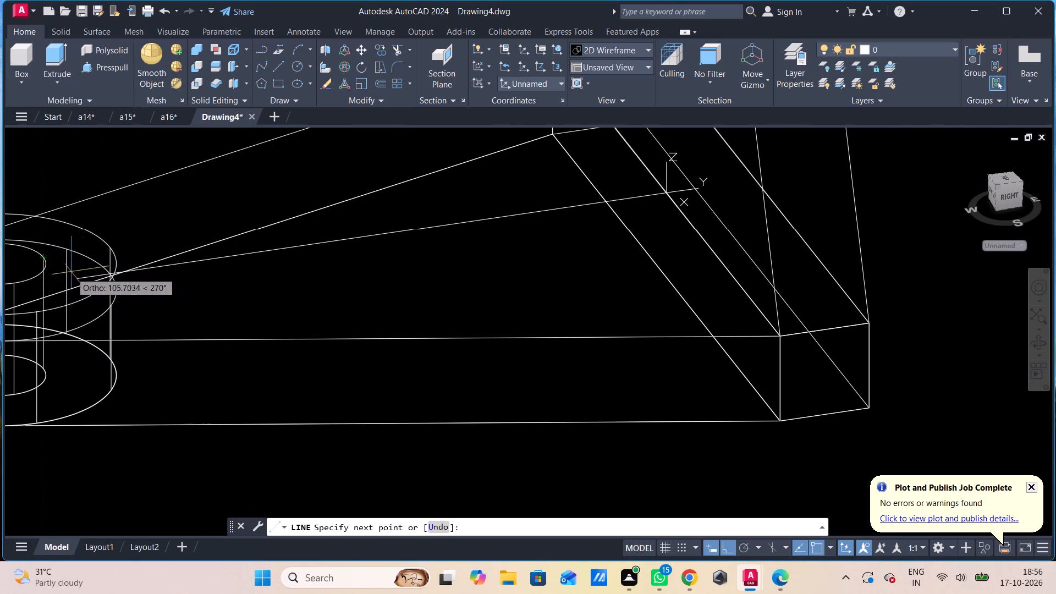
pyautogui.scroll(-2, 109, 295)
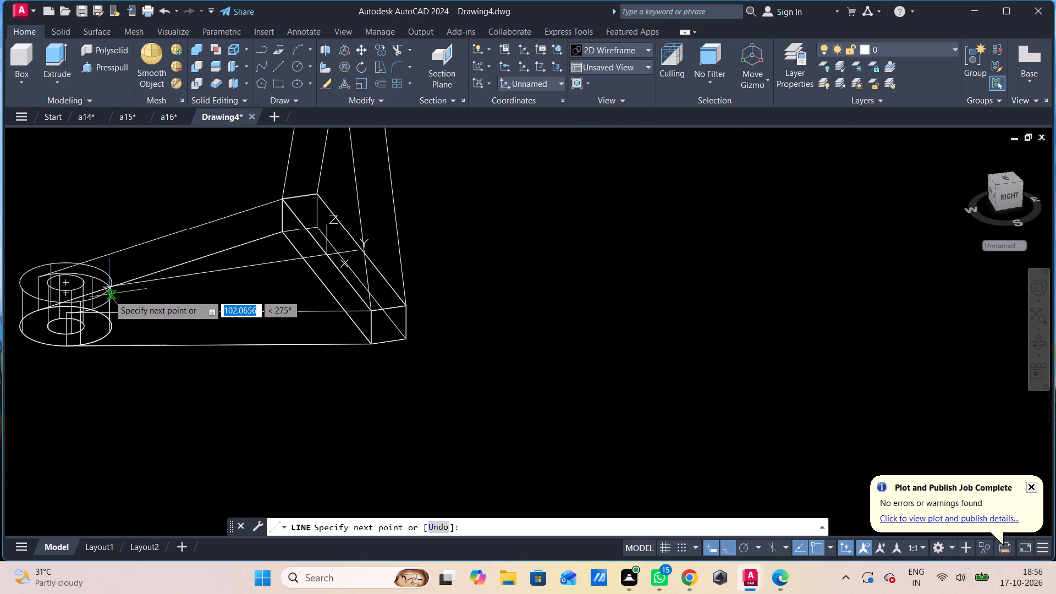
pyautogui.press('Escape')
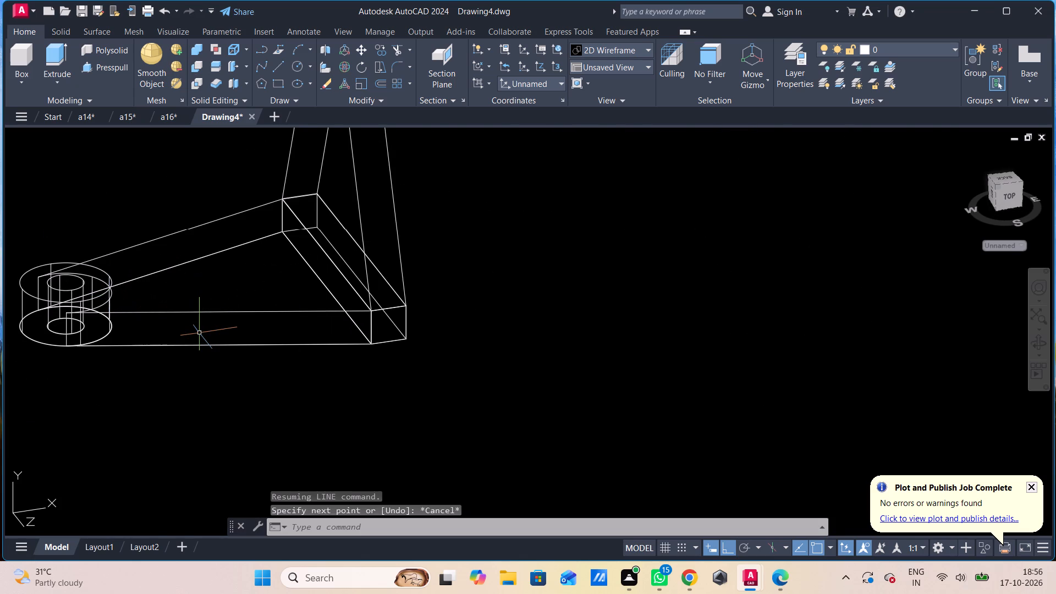
# Set the viewport's visual style to Shades of Gray.
pyautogui.scroll(-1, 199, 333)
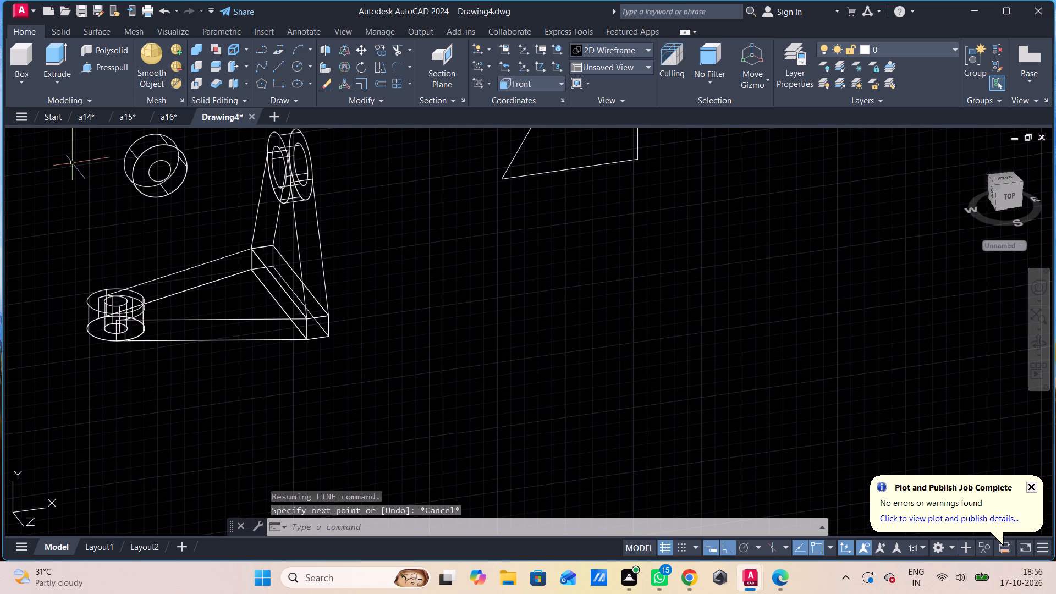
pyautogui.click(61, 137)
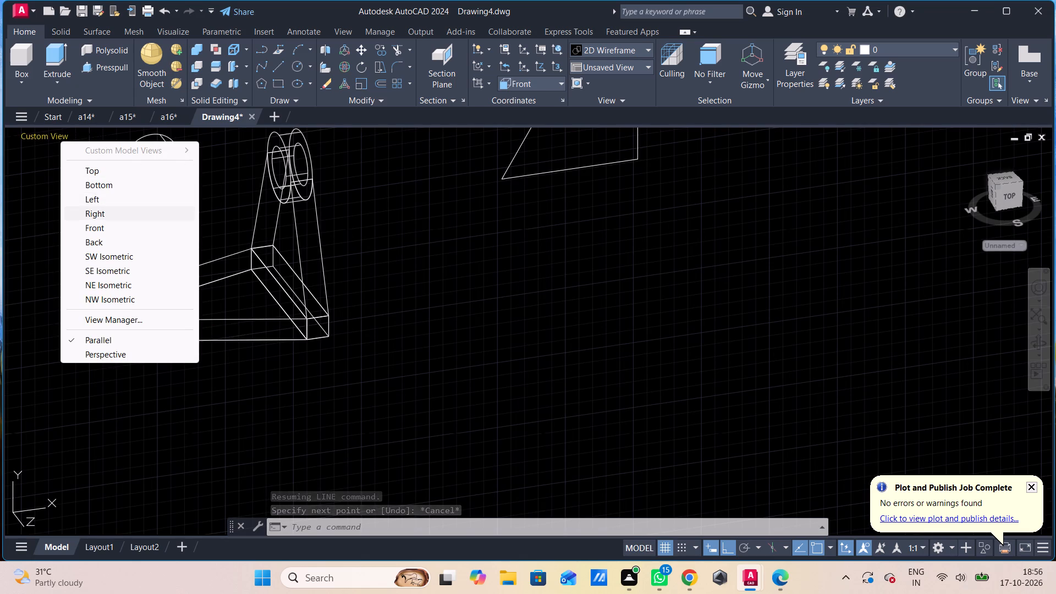
pyautogui.click(124, 143)
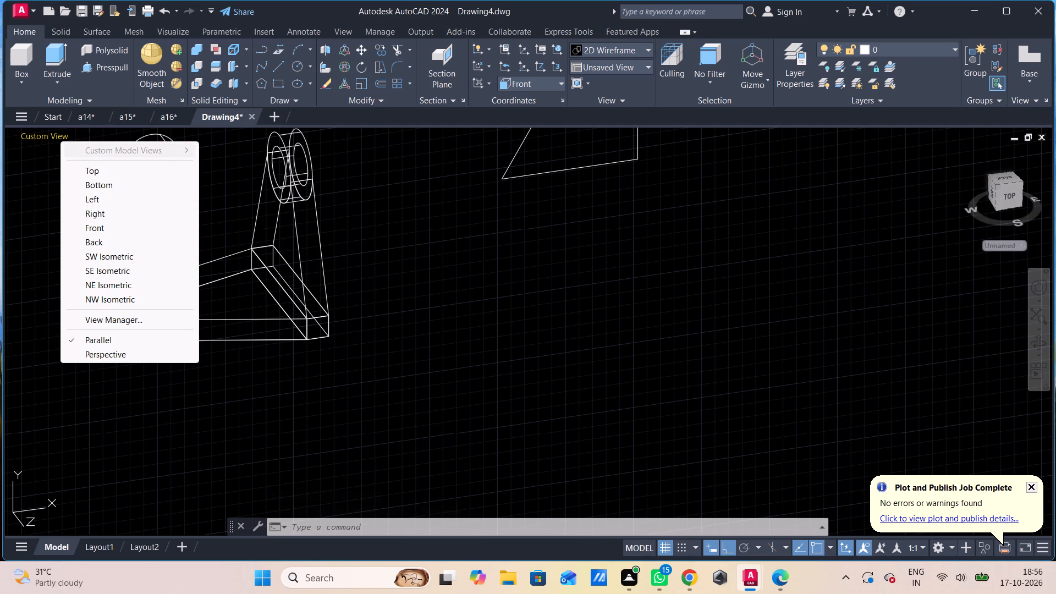
pyautogui.click(107, 134)
pyautogui.click(85, 134)
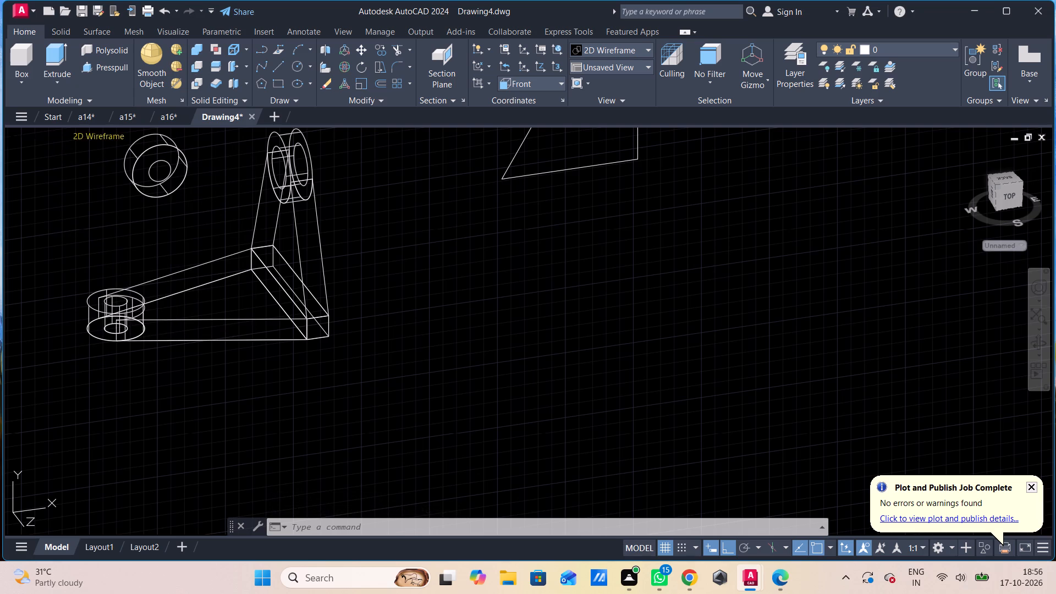
pyautogui.click(90, 128)
pyautogui.click(96, 142)
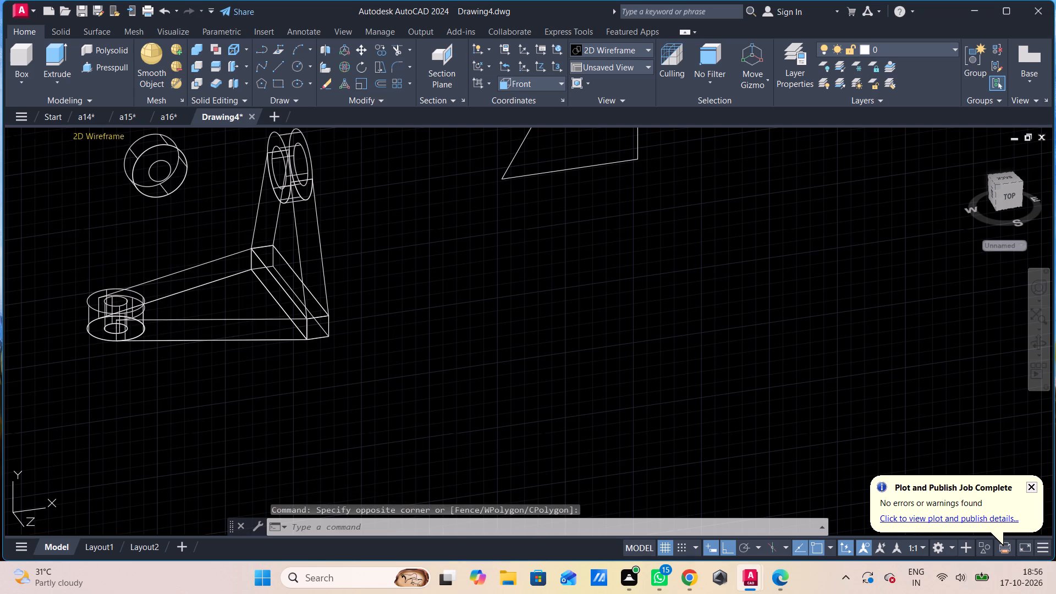
pyautogui.click(96, 138)
pyautogui.click(157, 253)
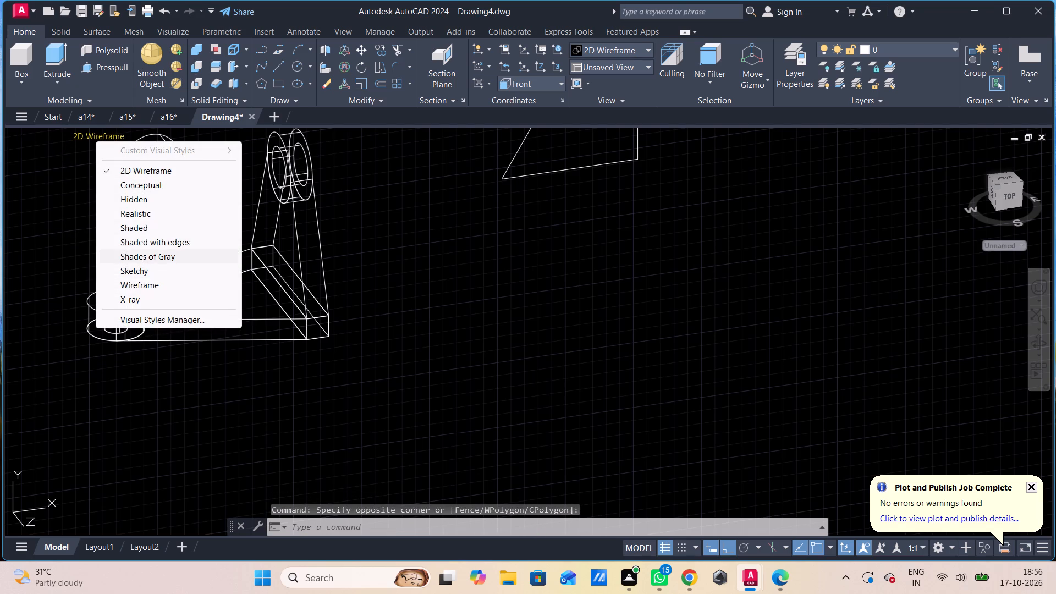
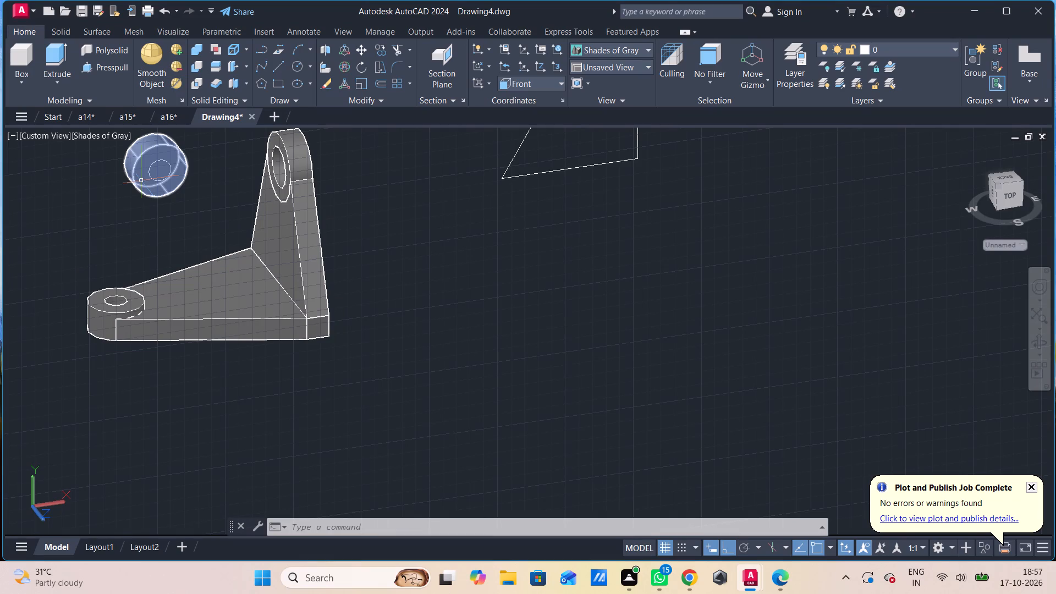
# Presspull the ring-shaped top face of the boss around the hole by -5.
pyautogui.click(120, 73)
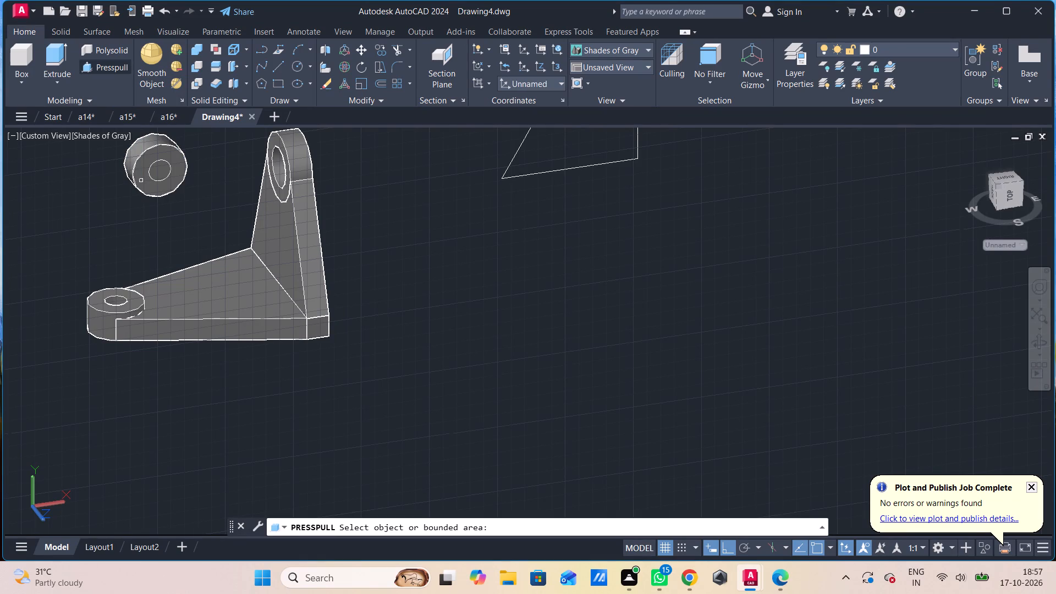
pyautogui.click(113, 66)
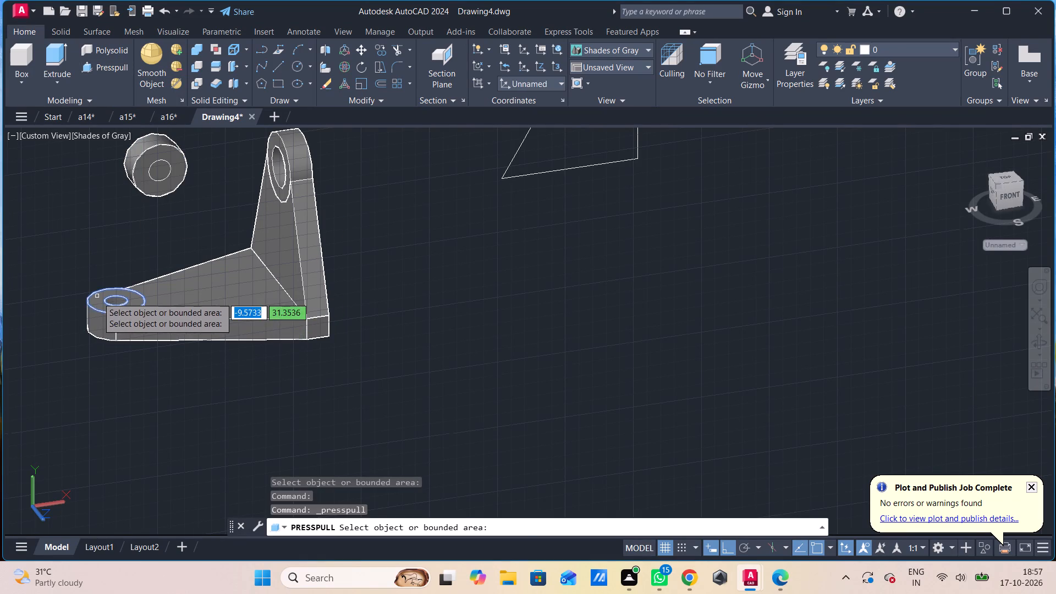
pyautogui.click(97, 297)
pyautogui.write('-5')
pyautogui.press('Return')
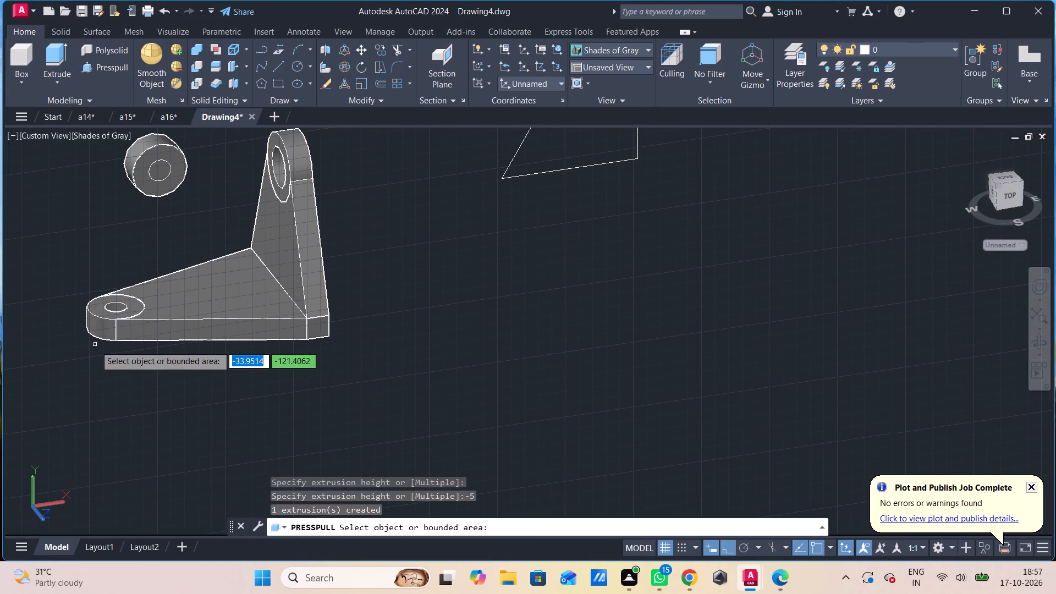
pyautogui.press('Escape')
# Draw a line about 100 long on the plate's top face, from the midpoint of the lug's base edge to the boss's outer edge.
pyautogui.press('l')
pyautogui.press('Return')
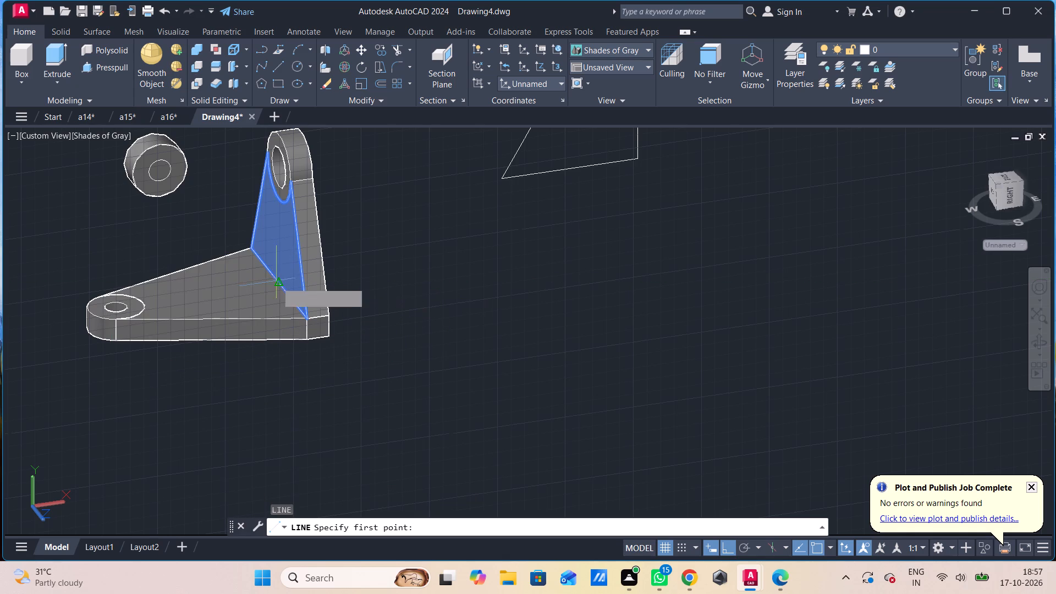
pyautogui.moveTo(277, 282); pyautogui.dragTo(263, 288)
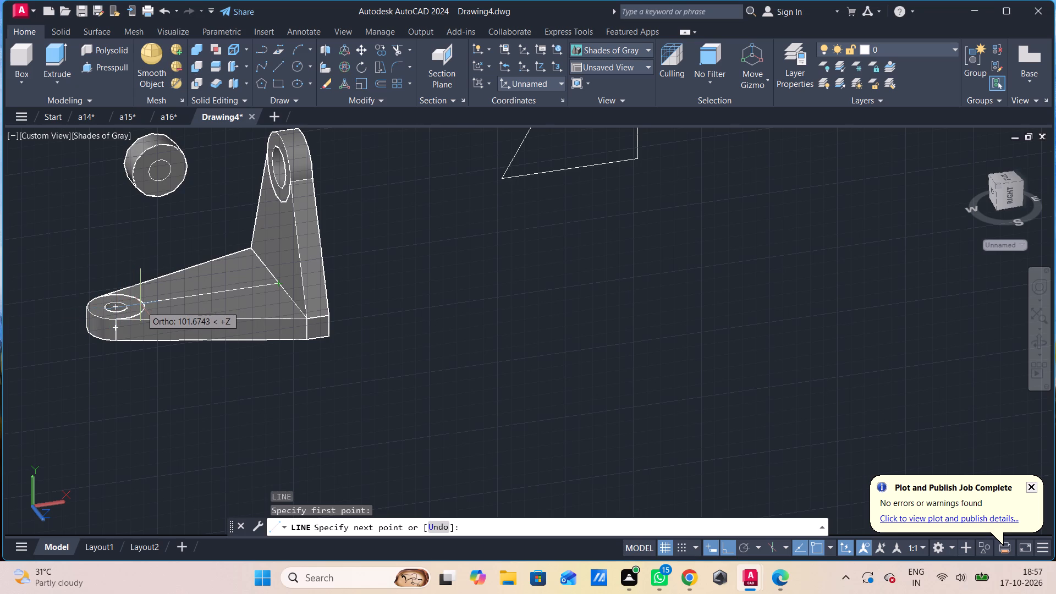
pyautogui.scroll(1, 142, 306)
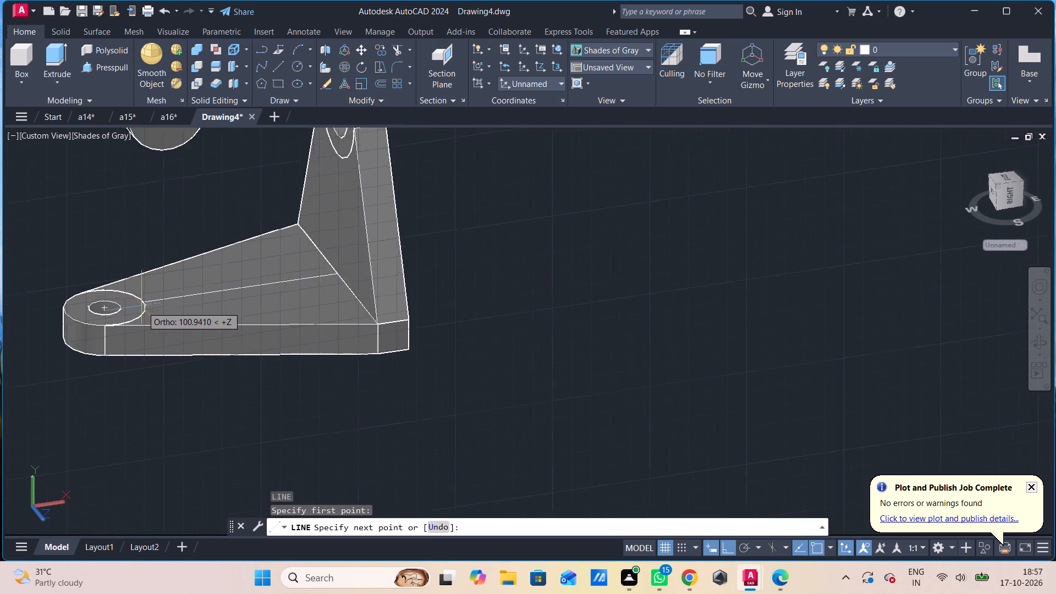
pyautogui.scroll(3, 142, 306)
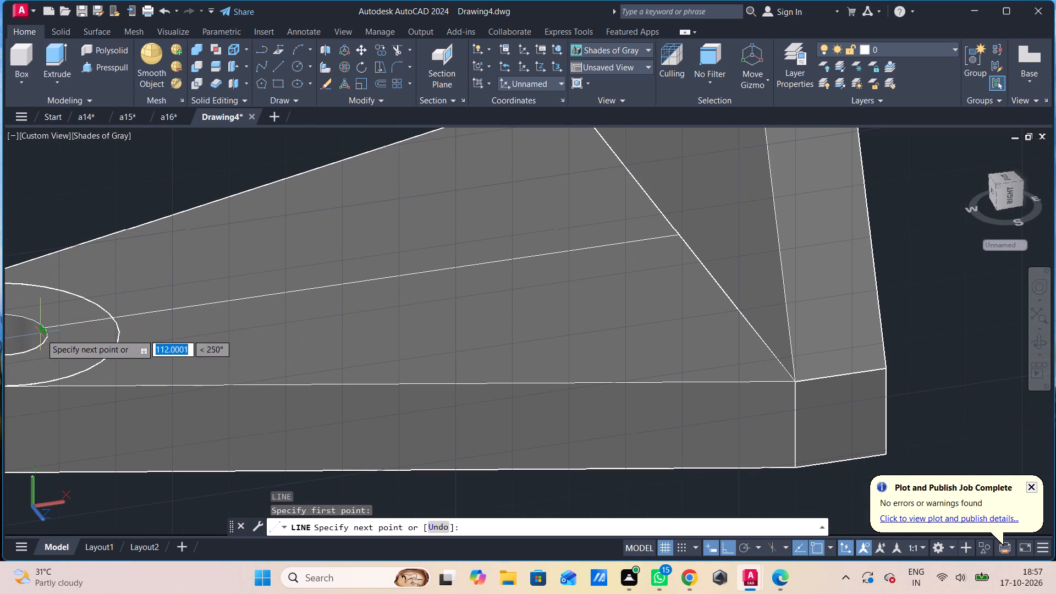
pyautogui.scroll(-2, 41, 334)
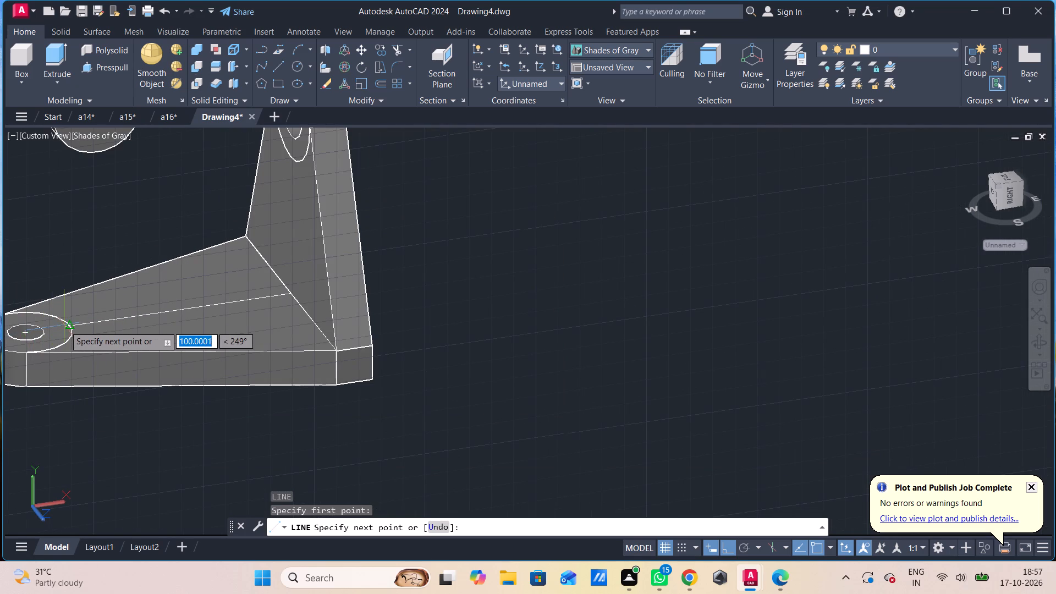
pyautogui.click(68, 326)
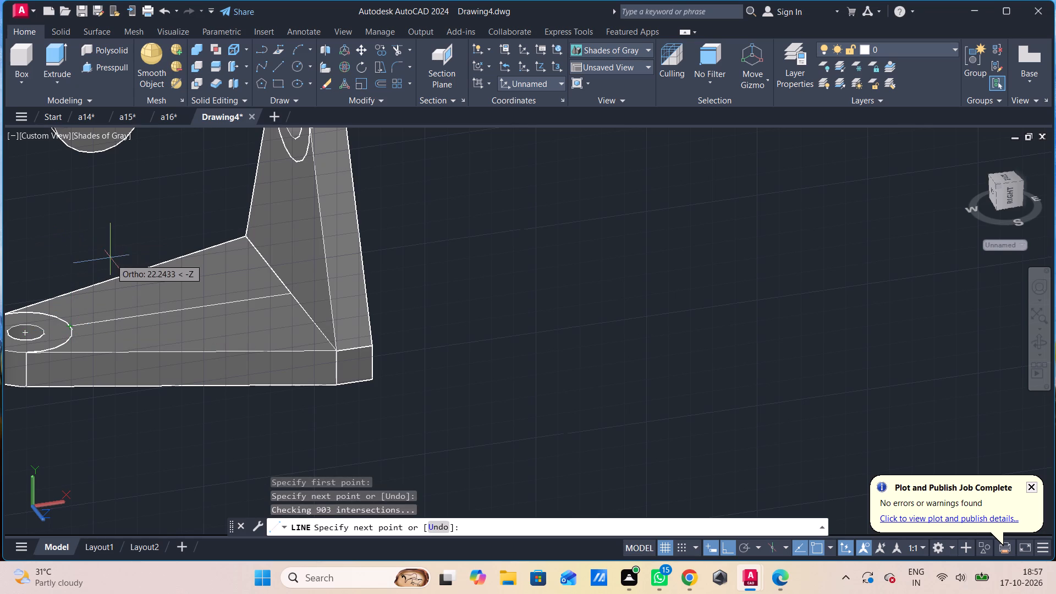
pyautogui.press('Escape')
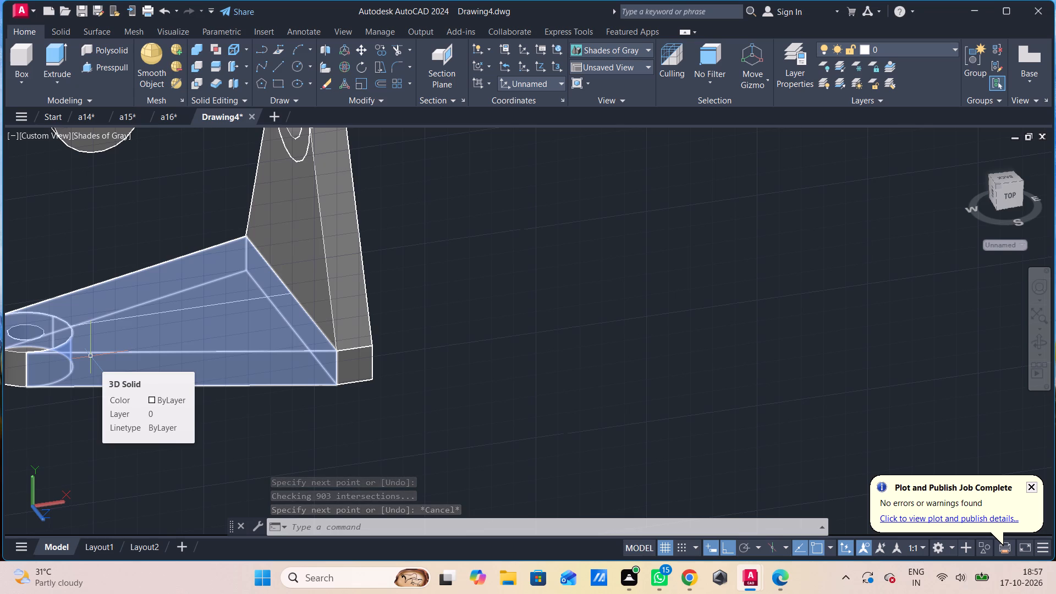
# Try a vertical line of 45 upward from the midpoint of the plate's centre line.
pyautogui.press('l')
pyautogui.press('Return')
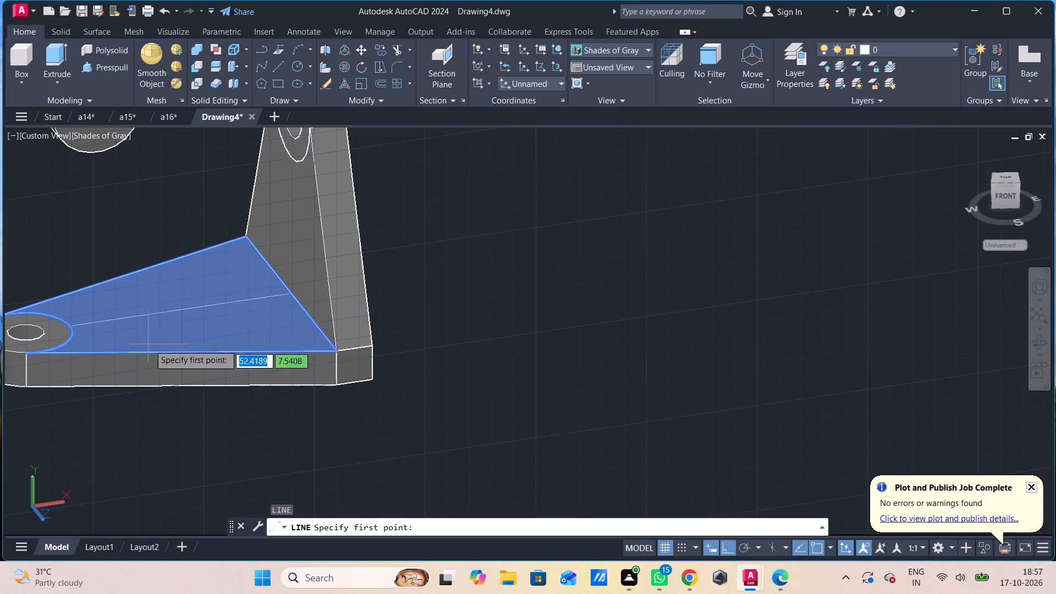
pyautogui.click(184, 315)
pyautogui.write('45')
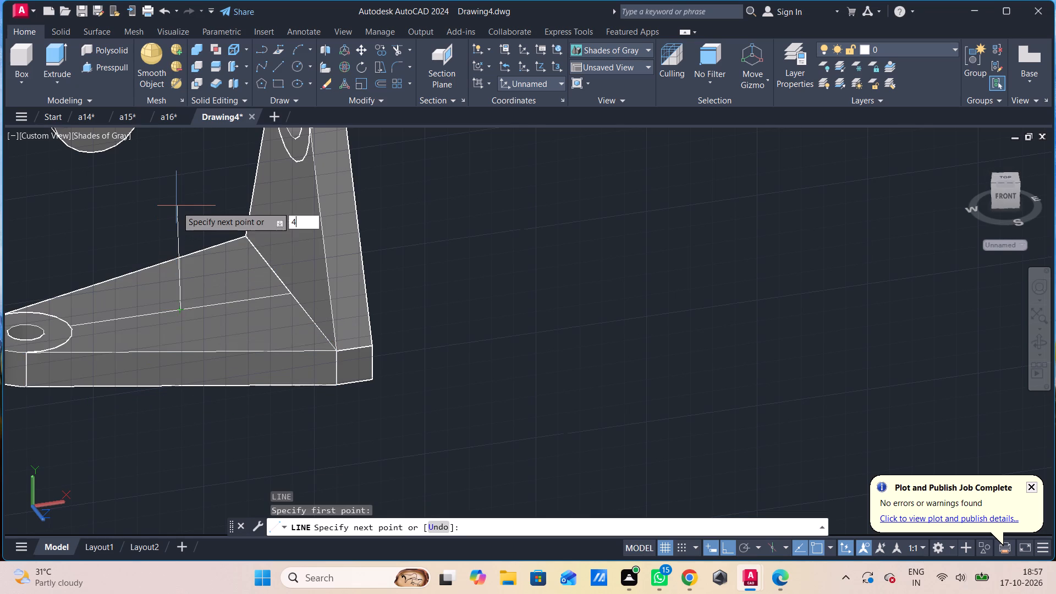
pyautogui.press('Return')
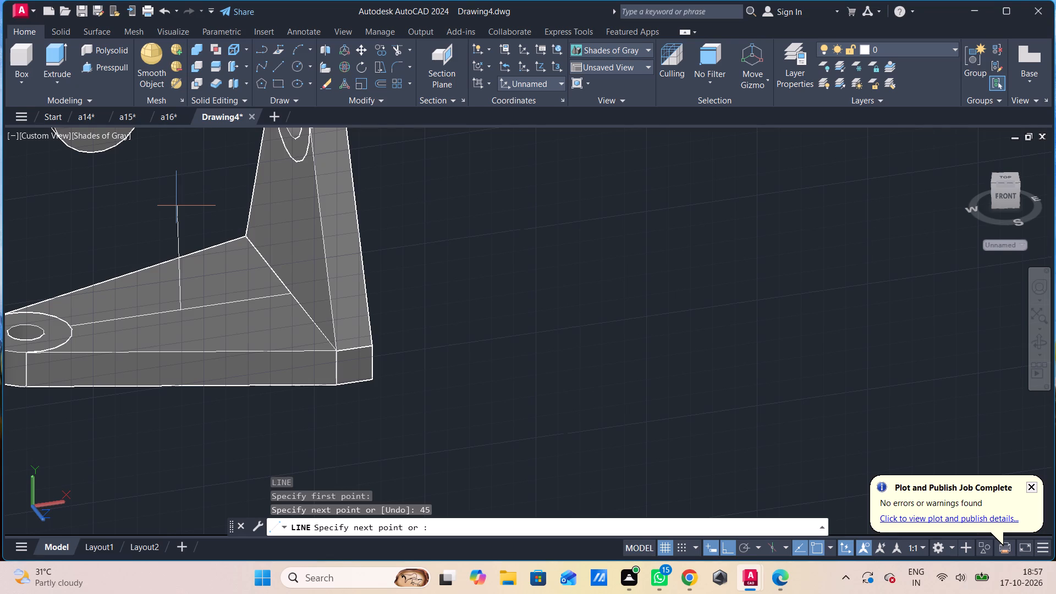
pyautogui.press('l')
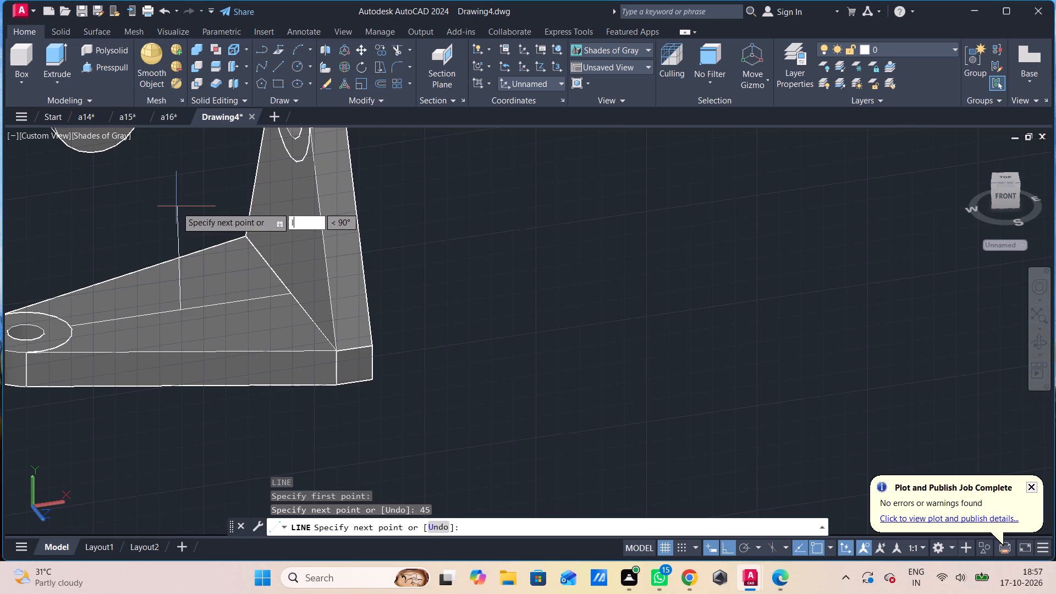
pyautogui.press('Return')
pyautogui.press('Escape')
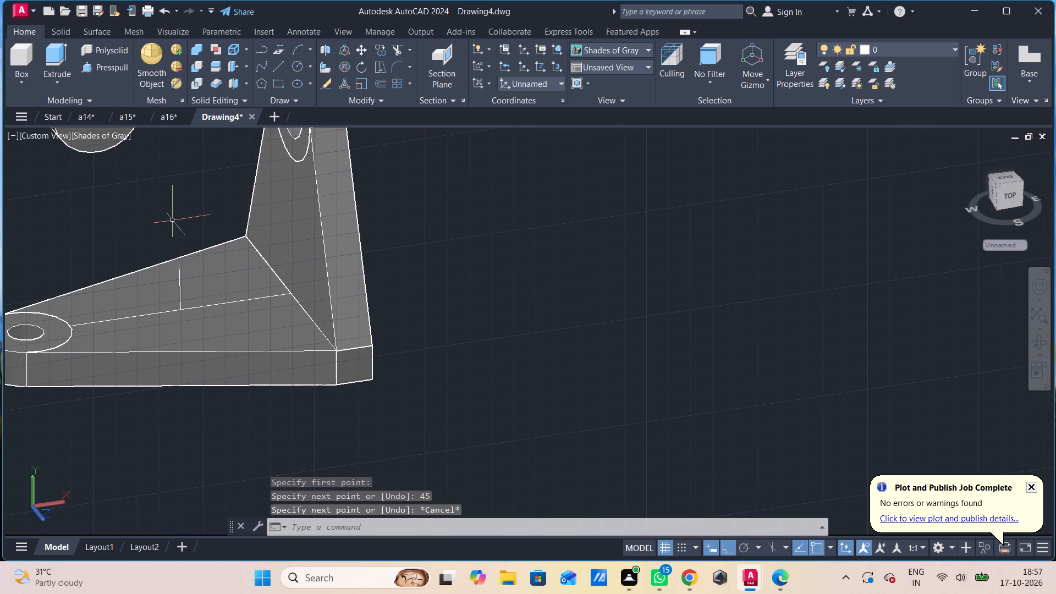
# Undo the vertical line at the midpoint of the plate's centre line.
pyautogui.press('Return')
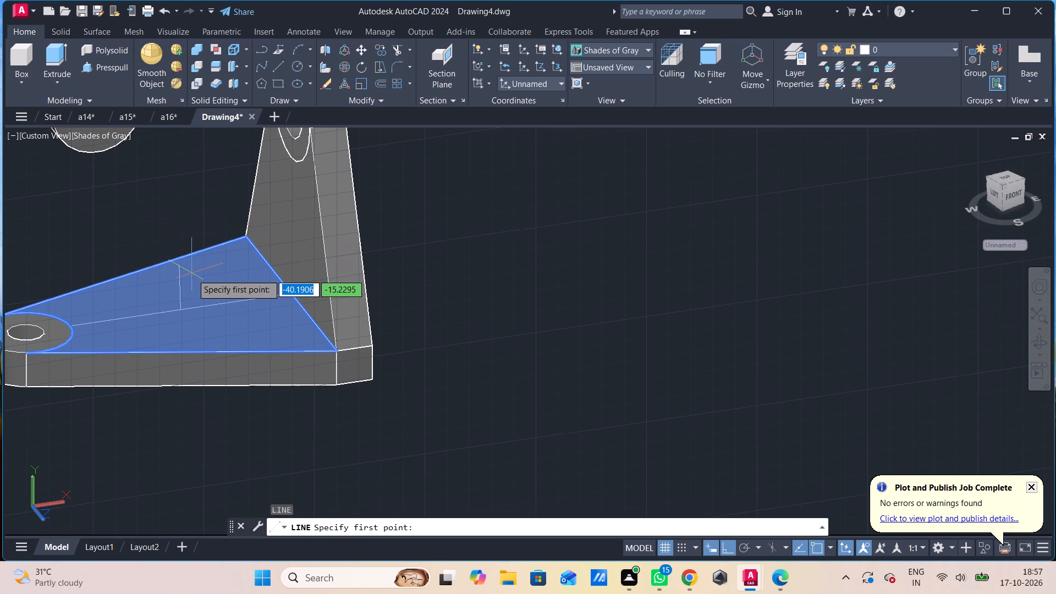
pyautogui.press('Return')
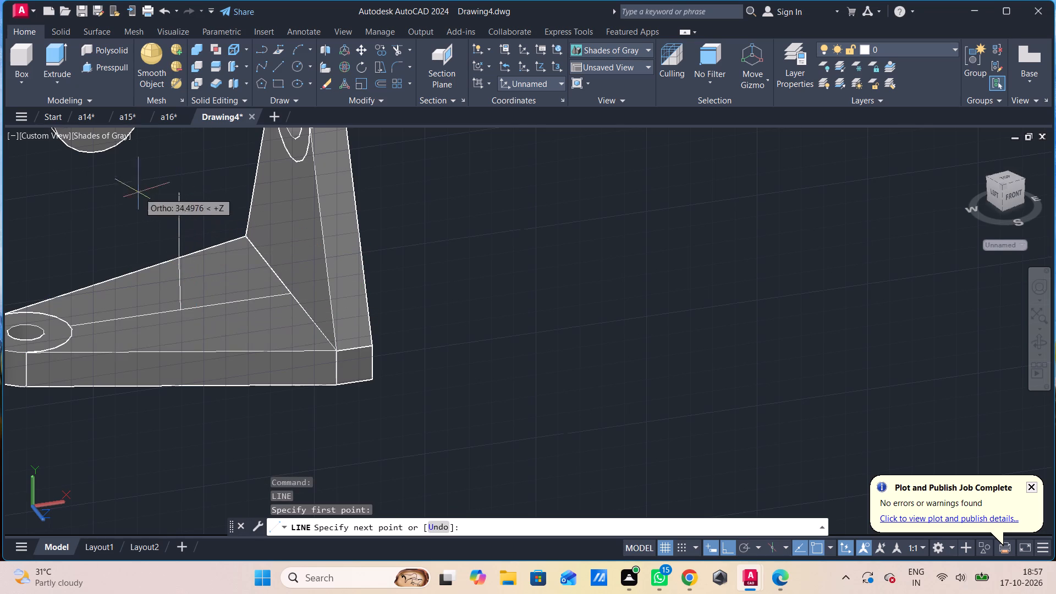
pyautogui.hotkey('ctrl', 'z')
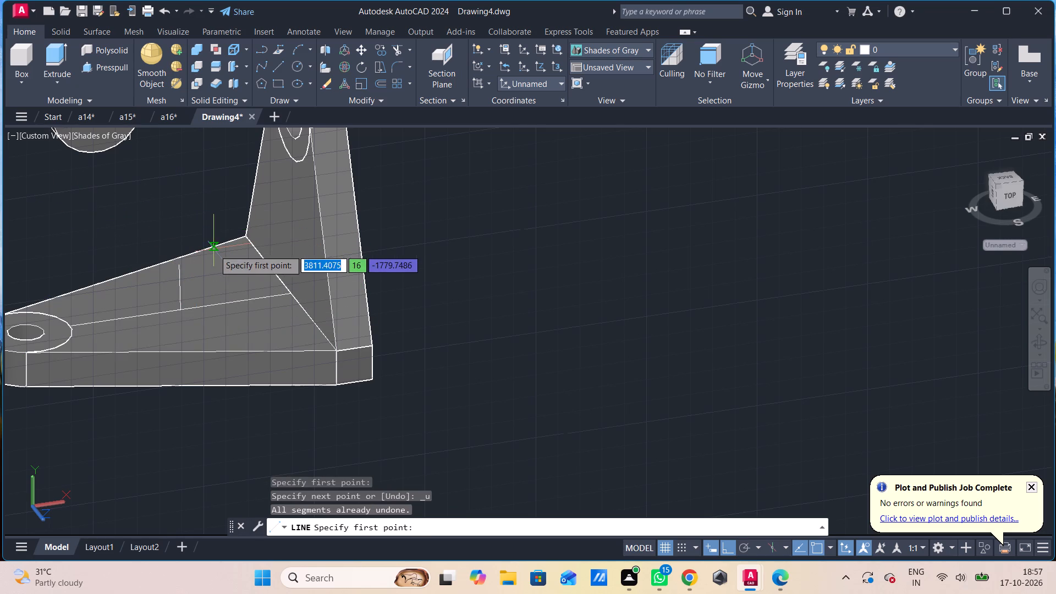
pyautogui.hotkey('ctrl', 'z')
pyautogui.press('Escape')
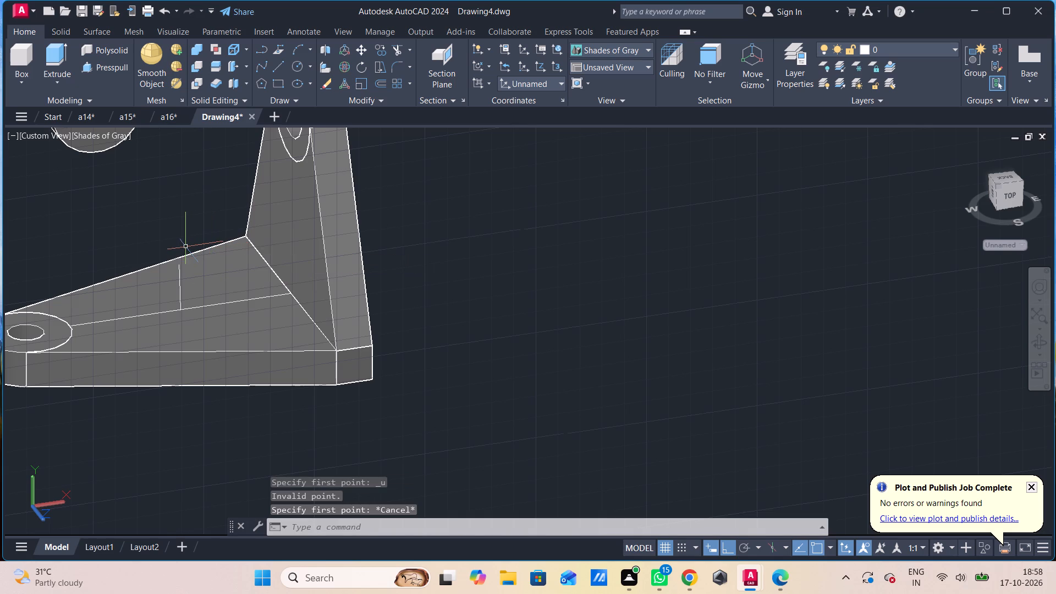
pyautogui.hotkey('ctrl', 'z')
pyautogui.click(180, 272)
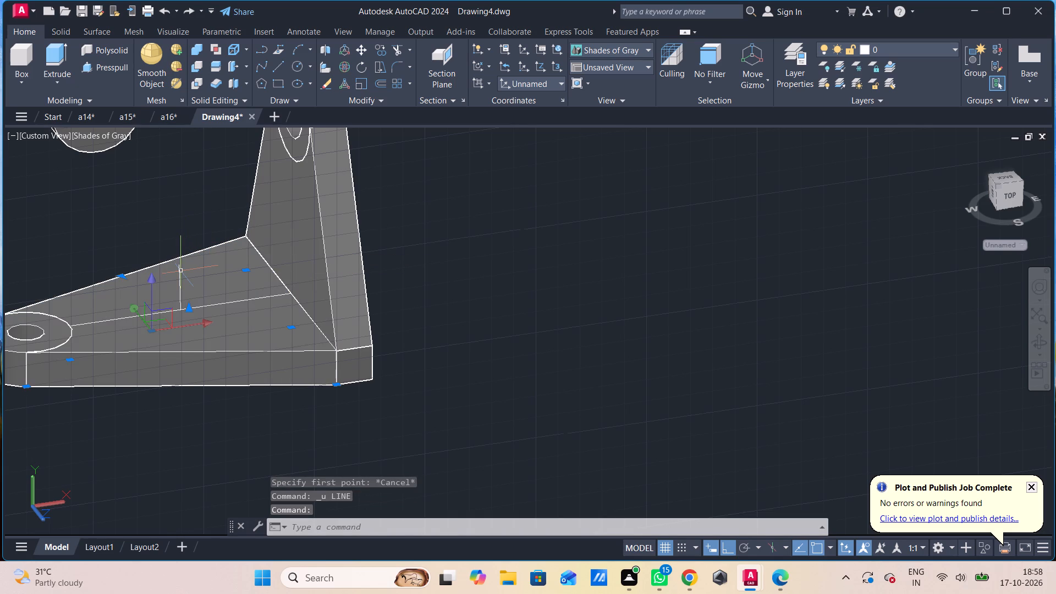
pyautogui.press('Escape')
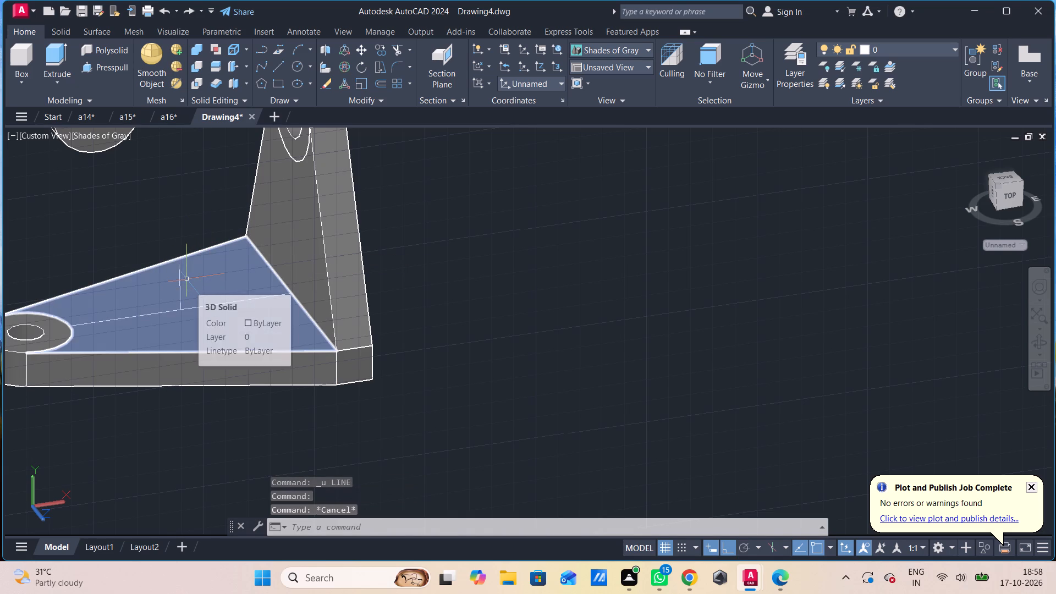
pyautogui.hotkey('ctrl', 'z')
# Draw a vertical line 45 long upward from the midpoint of the plate's centre line.
pyautogui.write('l')
pyautogui.press('space')
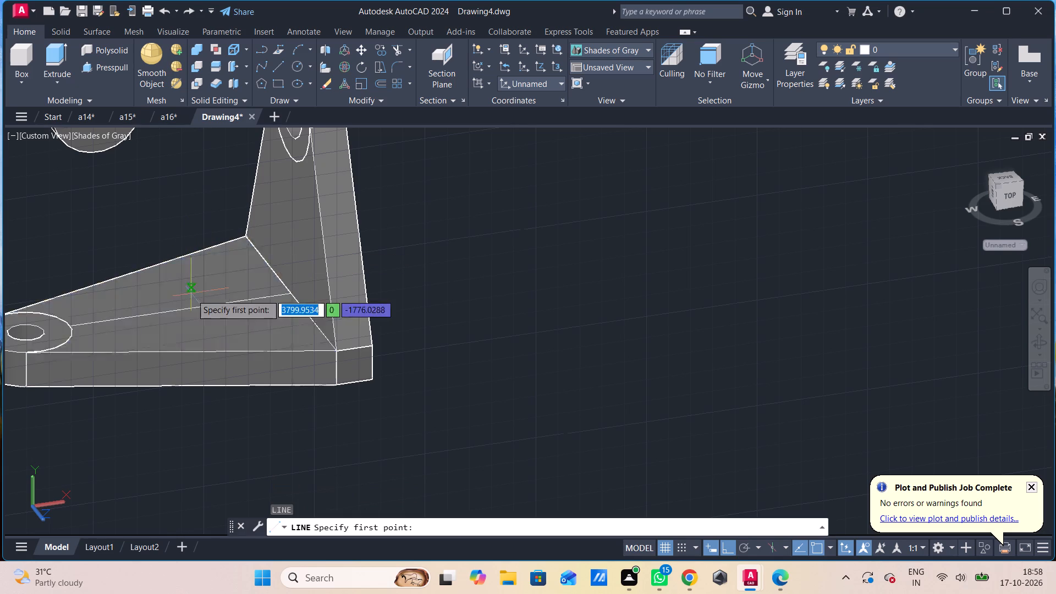
pyautogui.click(179, 310)
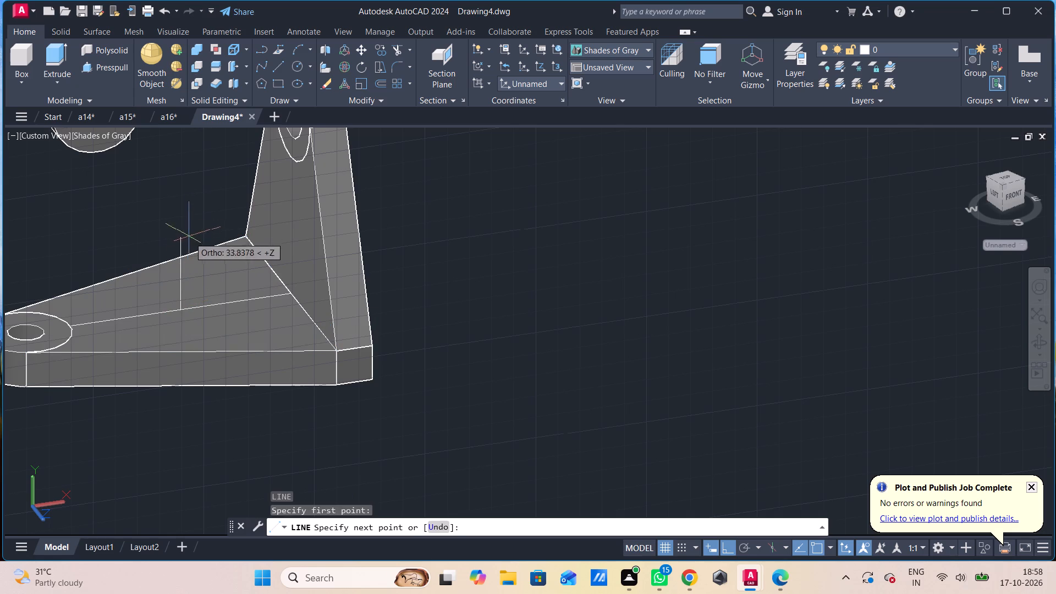
pyautogui.write('45')
pyautogui.press('Return')
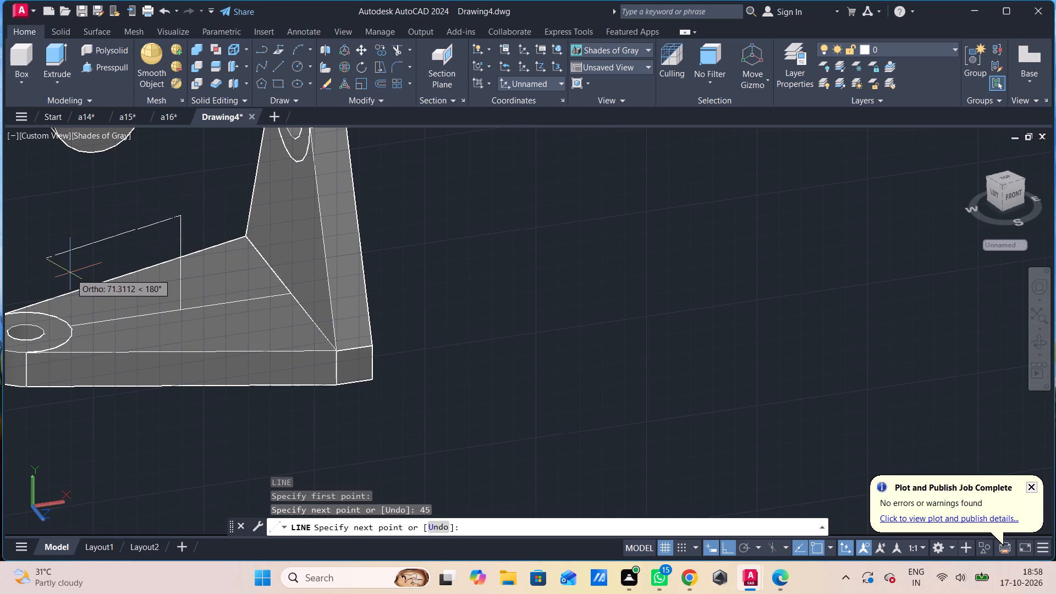
pyautogui.scroll(-1, 70, 273)
pyautogui.moveTo(79, 267); pyautogui.dragTo(206, 241, button='middle')
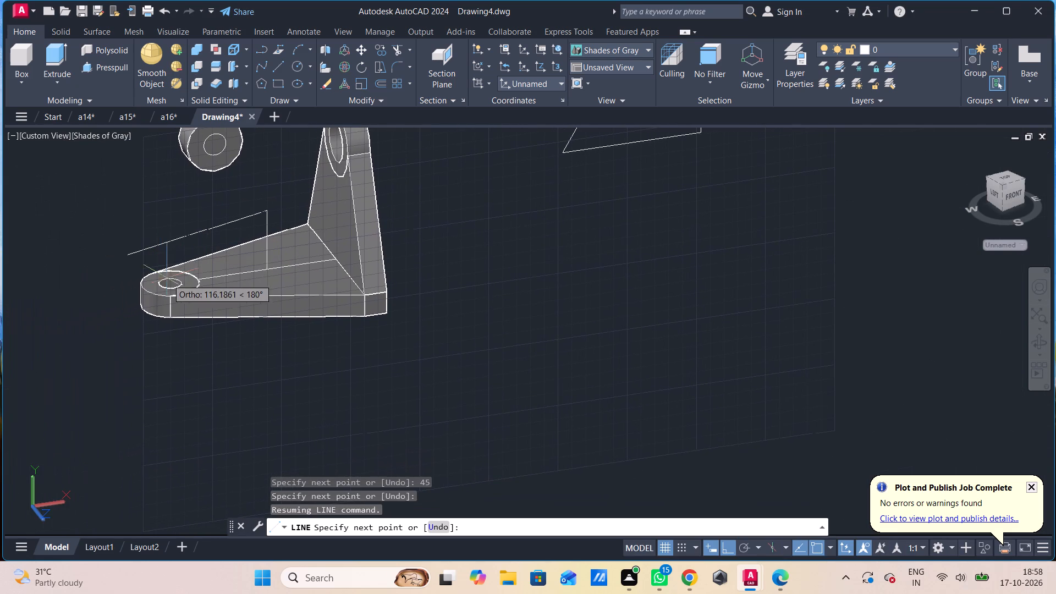
pyautogui.press('Escape')
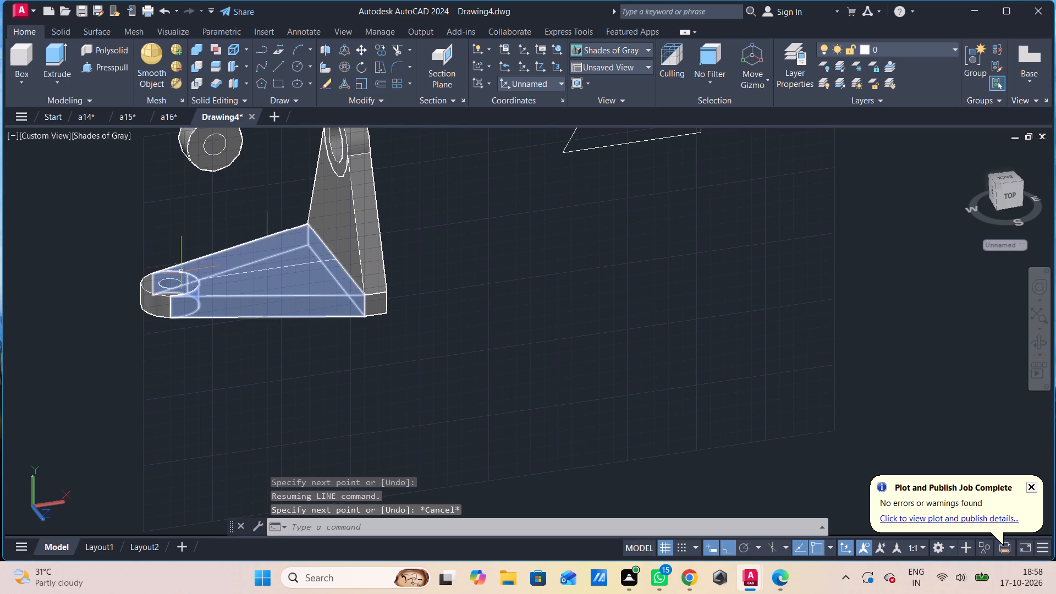
# Draw a line 45 straight up from the boss hole's centre, continuing across to the top end of the plate's vertical line.
pyautogui.press('l')
pyautogui.press('Return')
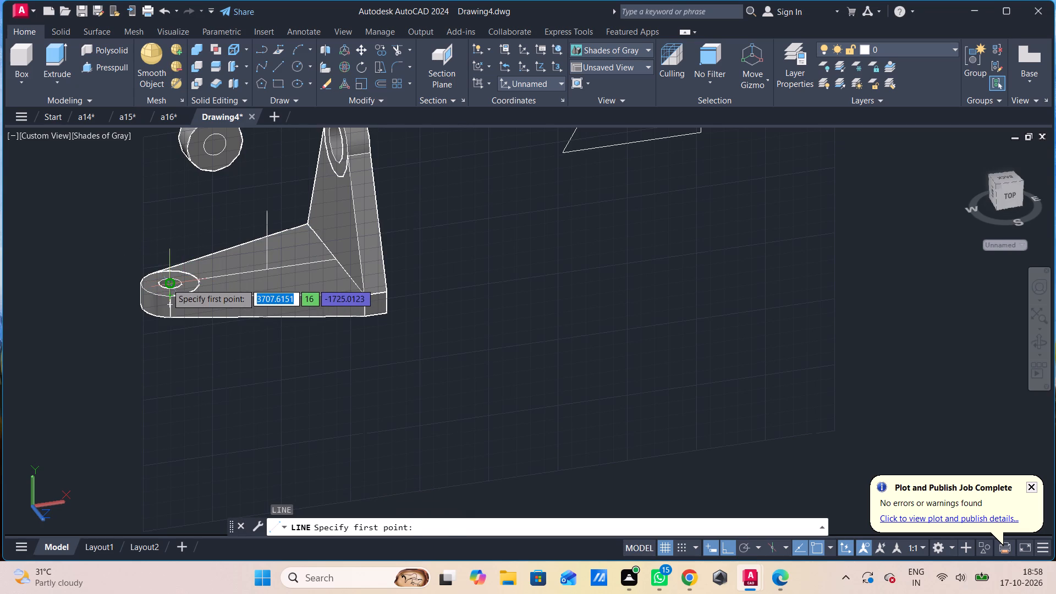
pyautogui.click(167, 283)
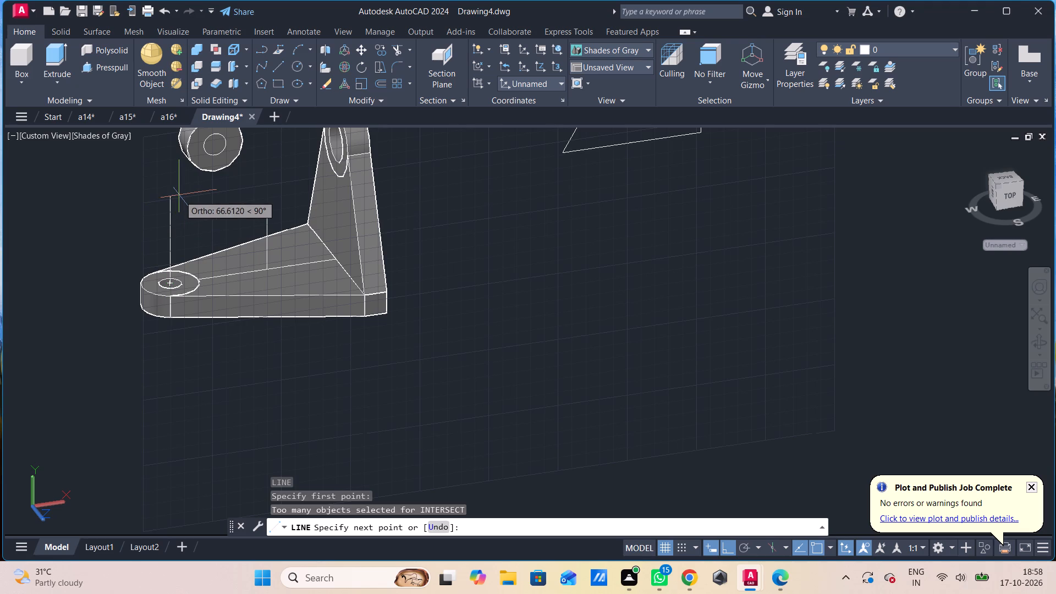
pyautogui.write('45')
pyautogui.press('Return')
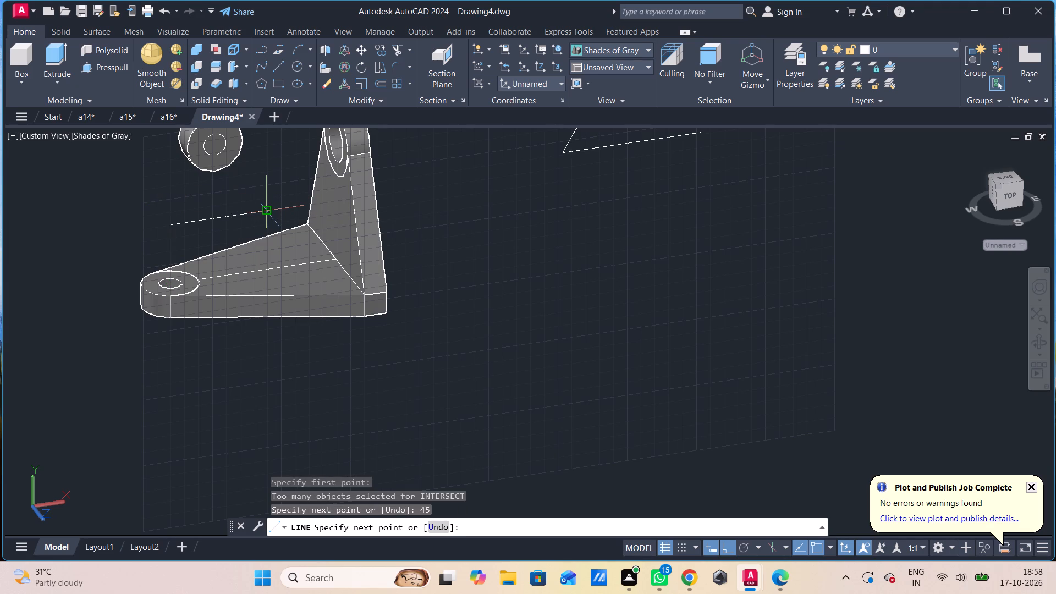
pyautogui.click(271, 208)
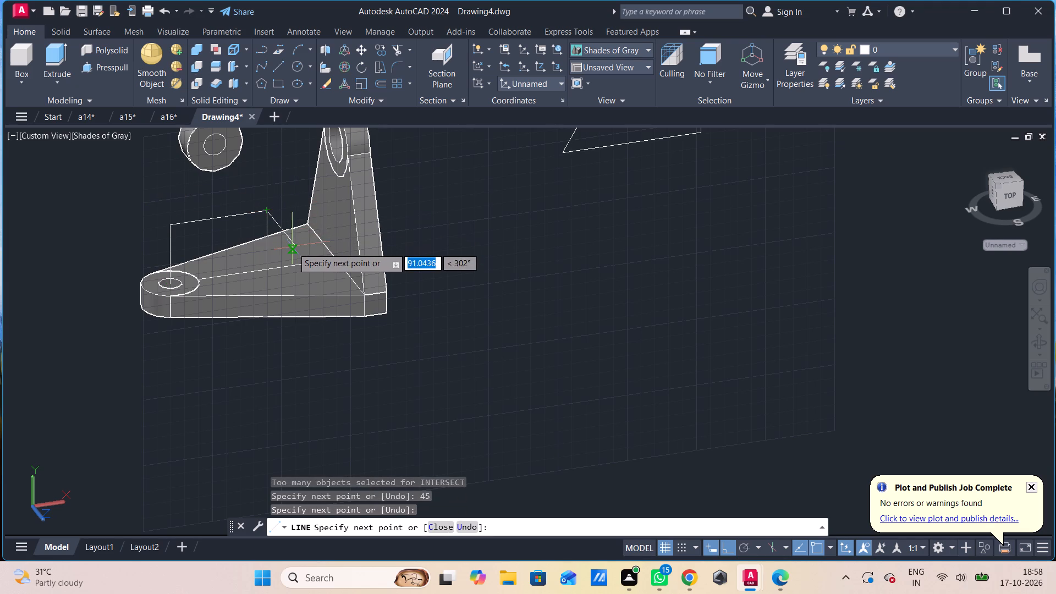
pyautogui.press('Escape')
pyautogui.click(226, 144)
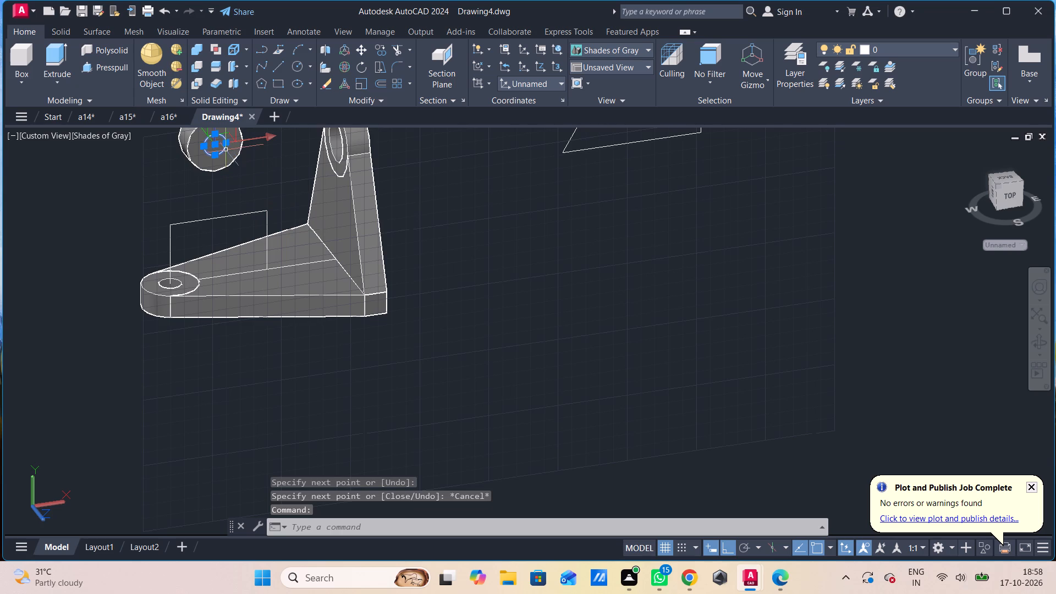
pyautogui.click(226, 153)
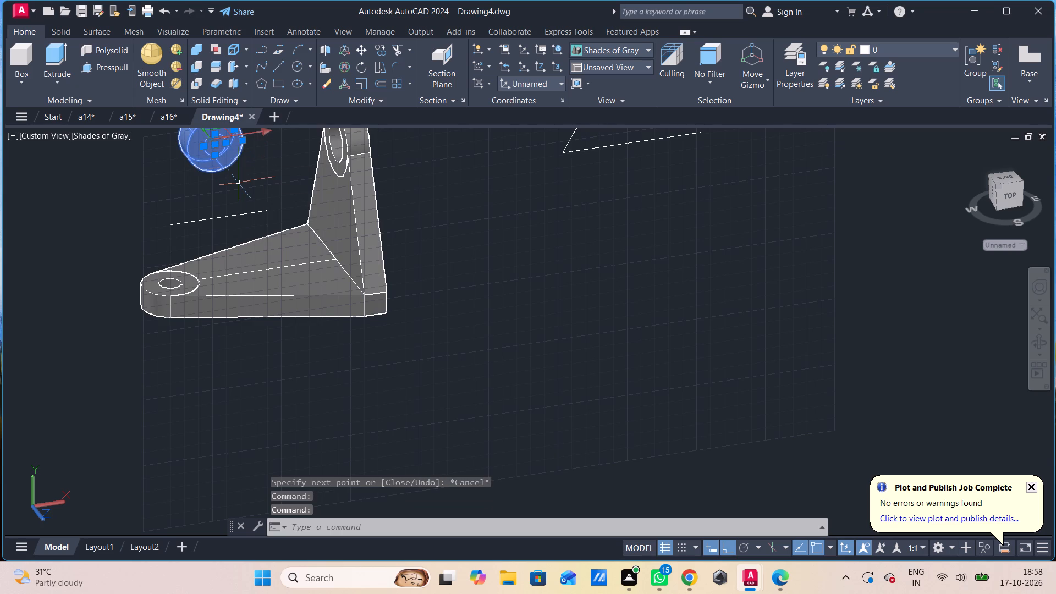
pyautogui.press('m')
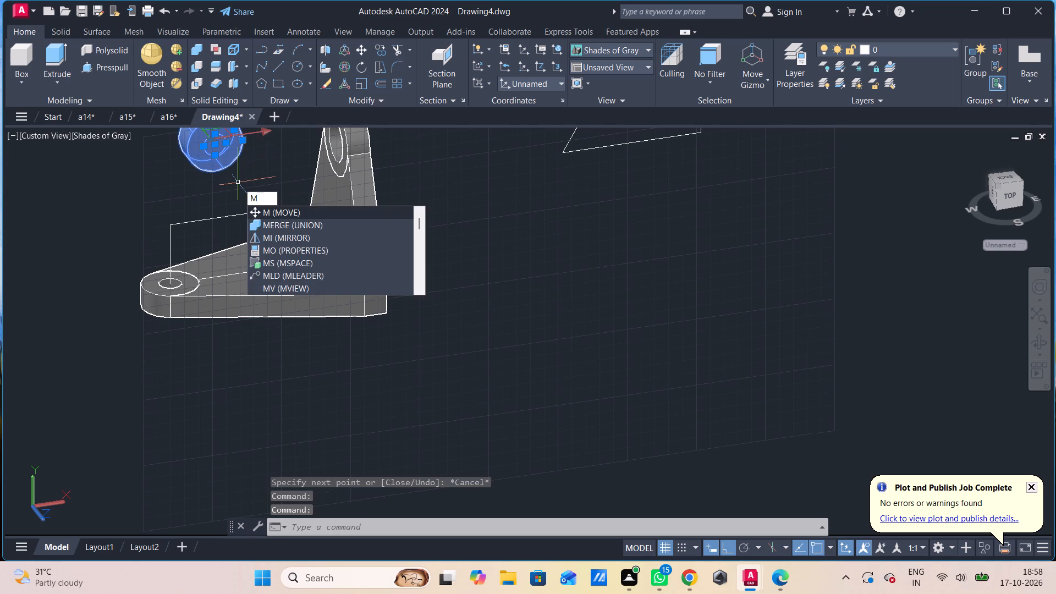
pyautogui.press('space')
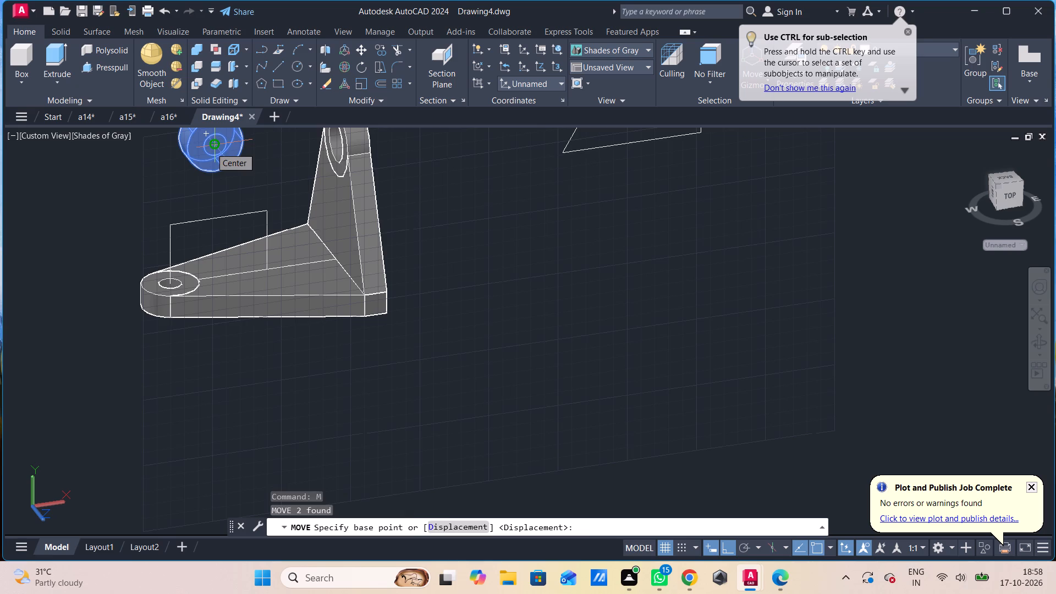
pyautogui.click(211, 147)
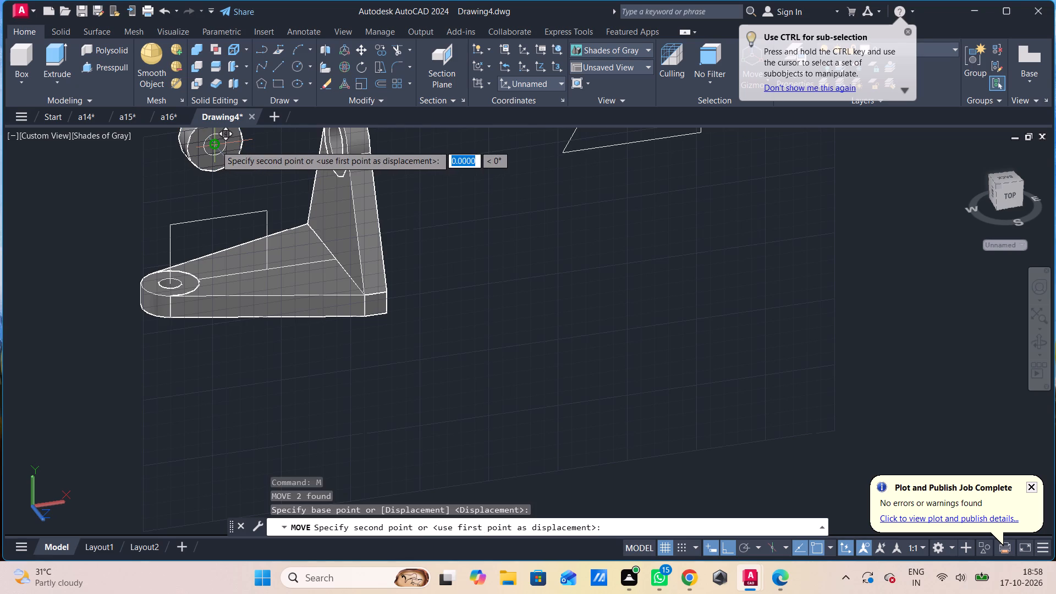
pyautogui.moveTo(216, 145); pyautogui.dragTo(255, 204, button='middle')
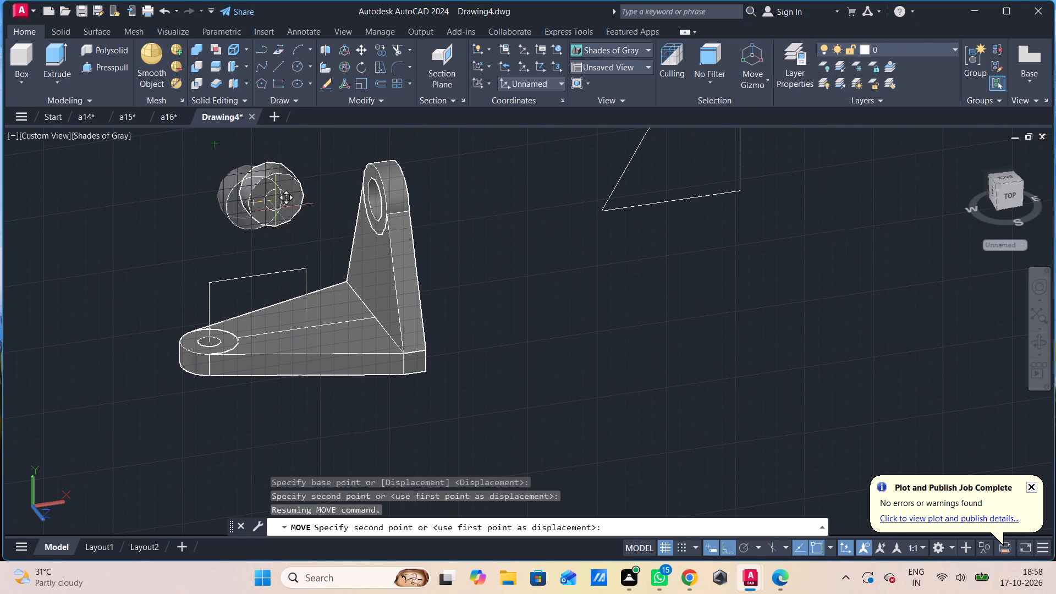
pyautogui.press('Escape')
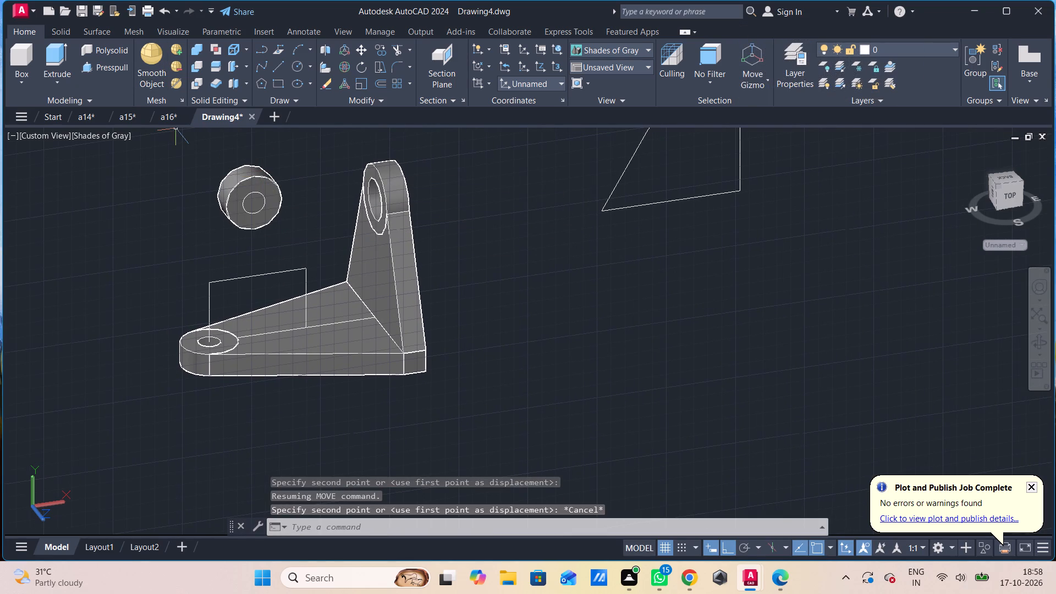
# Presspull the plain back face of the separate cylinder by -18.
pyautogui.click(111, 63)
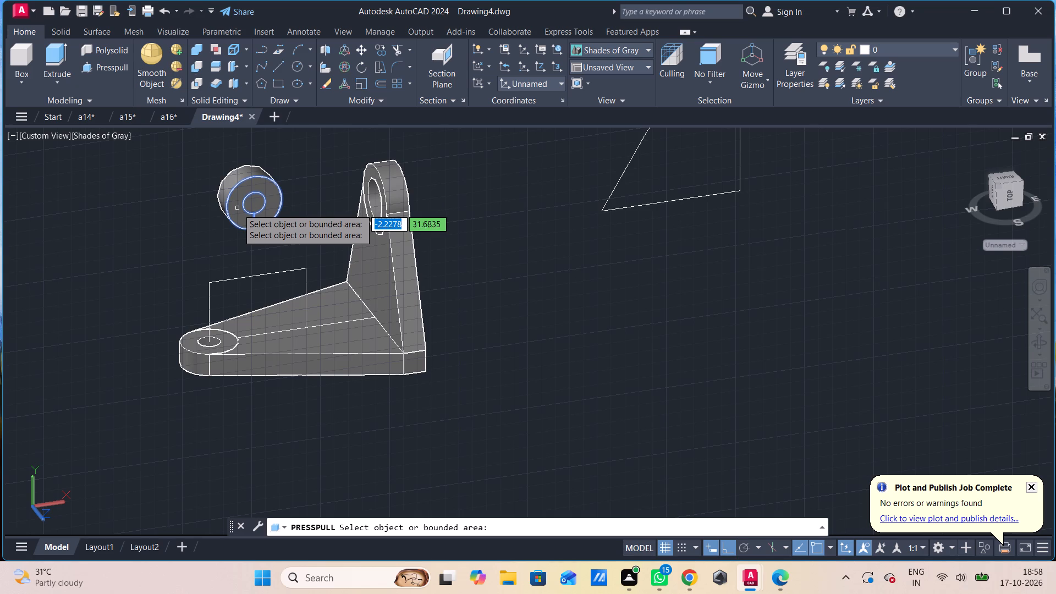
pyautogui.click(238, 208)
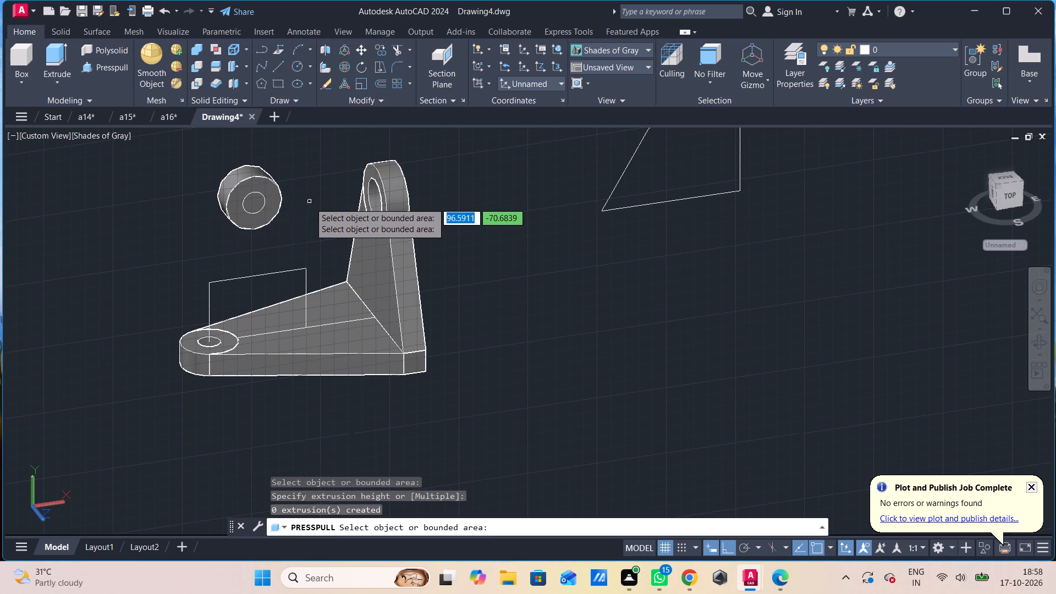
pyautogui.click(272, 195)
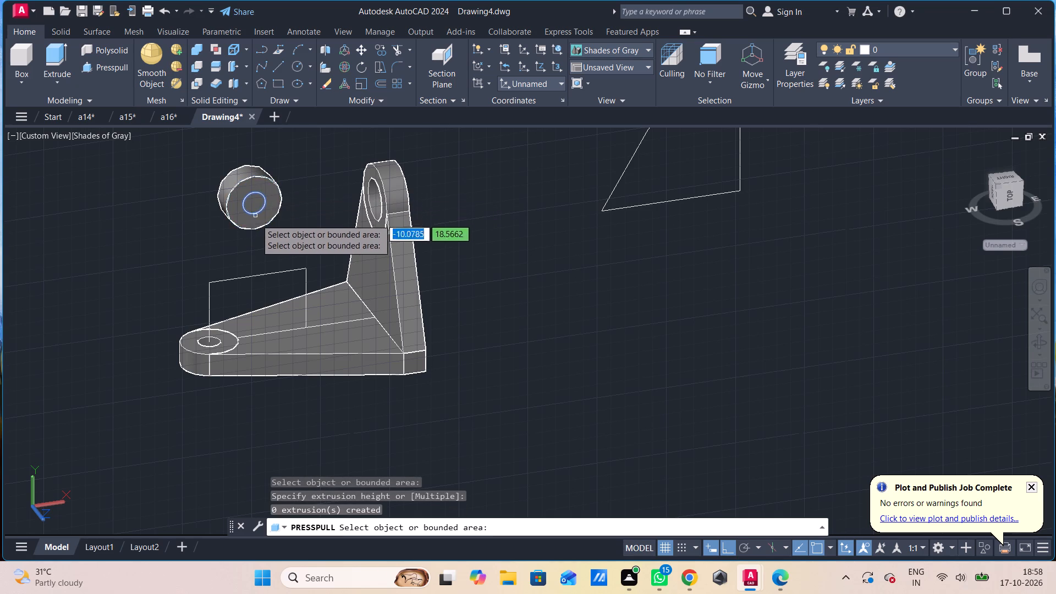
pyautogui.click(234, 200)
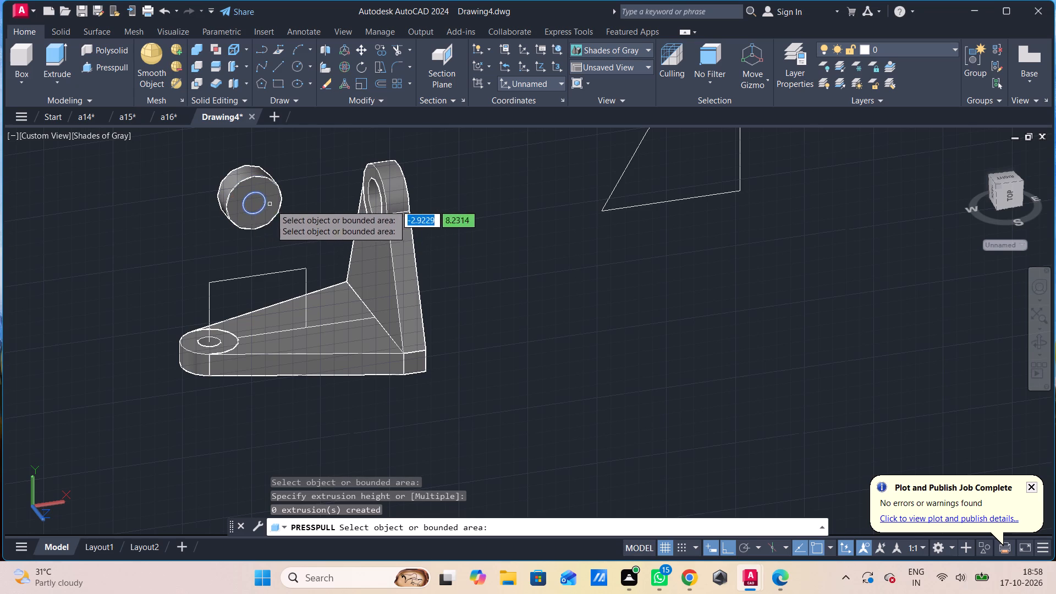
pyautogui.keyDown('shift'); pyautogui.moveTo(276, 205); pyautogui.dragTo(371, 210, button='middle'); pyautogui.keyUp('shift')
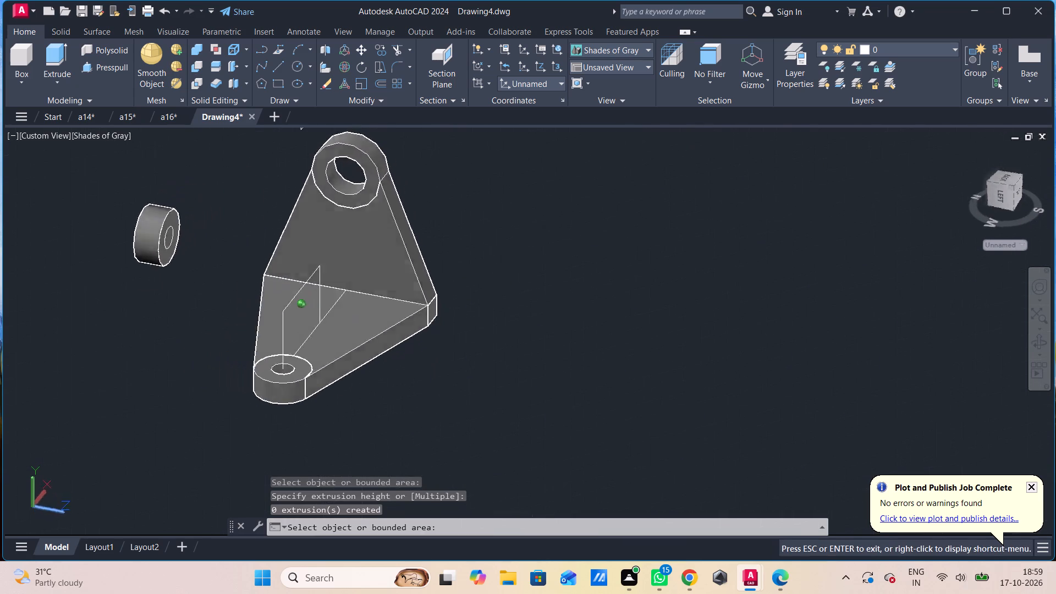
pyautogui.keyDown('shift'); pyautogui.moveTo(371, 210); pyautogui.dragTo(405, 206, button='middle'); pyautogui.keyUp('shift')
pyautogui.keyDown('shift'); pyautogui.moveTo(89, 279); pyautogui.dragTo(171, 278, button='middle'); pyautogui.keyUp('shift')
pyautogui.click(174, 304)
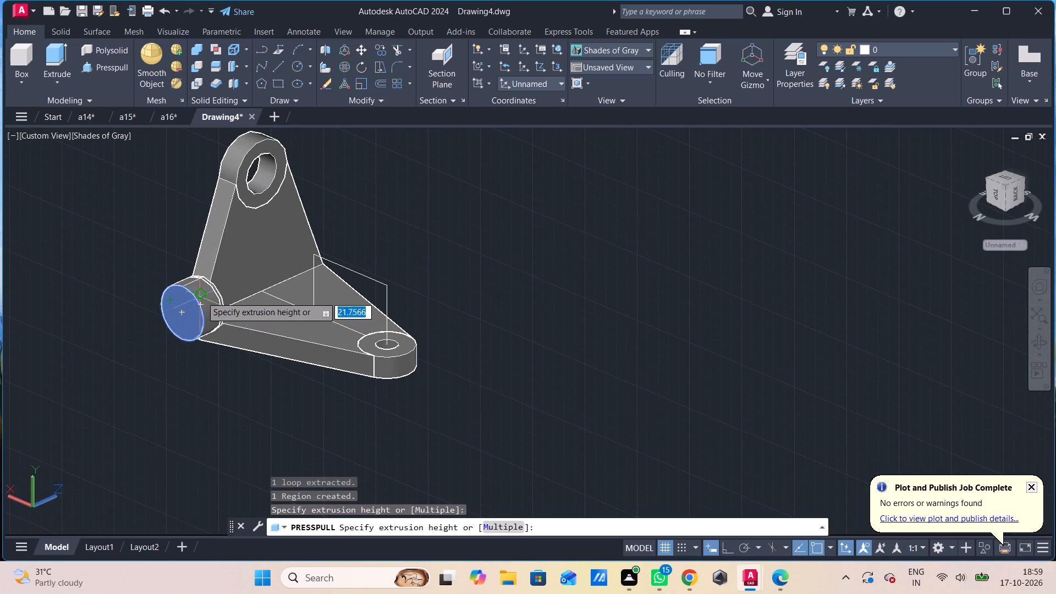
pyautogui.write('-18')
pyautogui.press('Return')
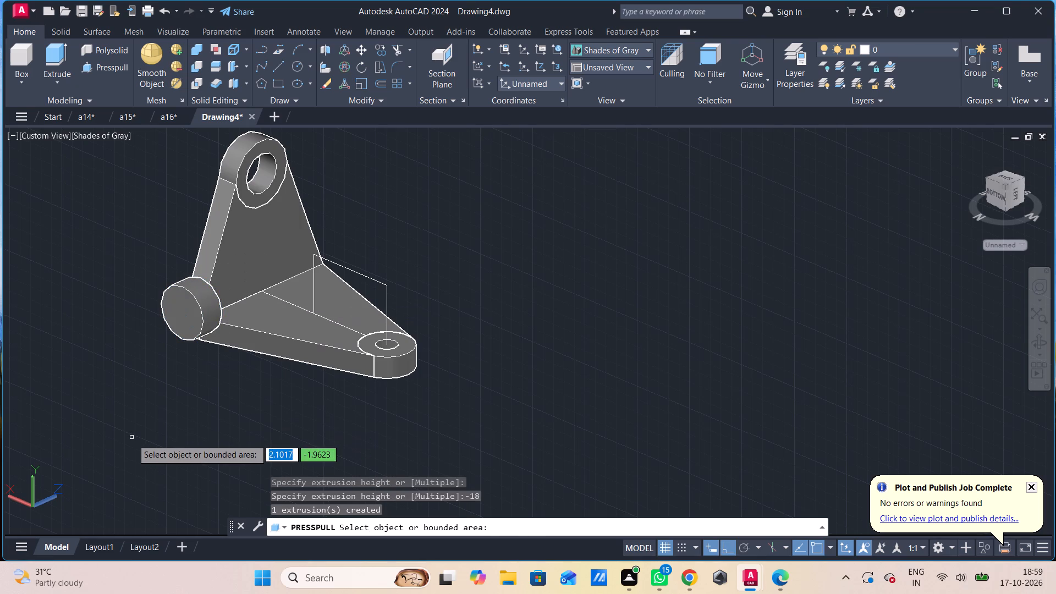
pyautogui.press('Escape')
# Move the separate cylinder's outer circle by its centre to the top end of the vertical line at the plate's midpoint.
pyautogui.keyDown('shift'); pyautogui.moveTo(189, 432); pyautogui.dragTo(118, 433, button='middle'); pyautogui.keyUp('shift')
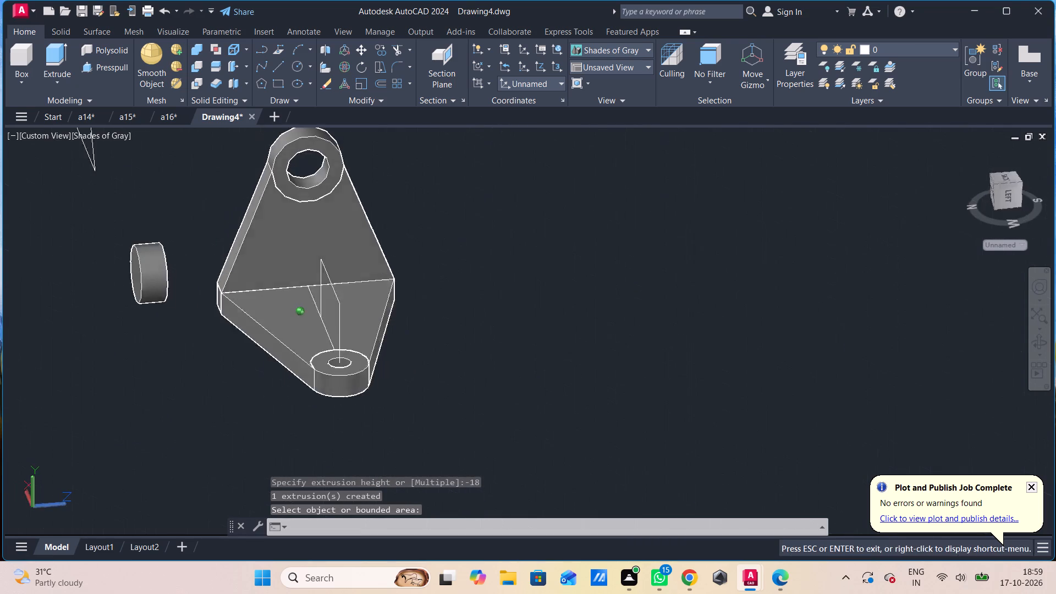
pyautogui.keyDown('shift'); pyautogui.moveTo(118, 433); pyautogui.dragTo(34, 370, button='middle'); pyautogui.keyUp('shift')
pyautogui.click(176, 260)
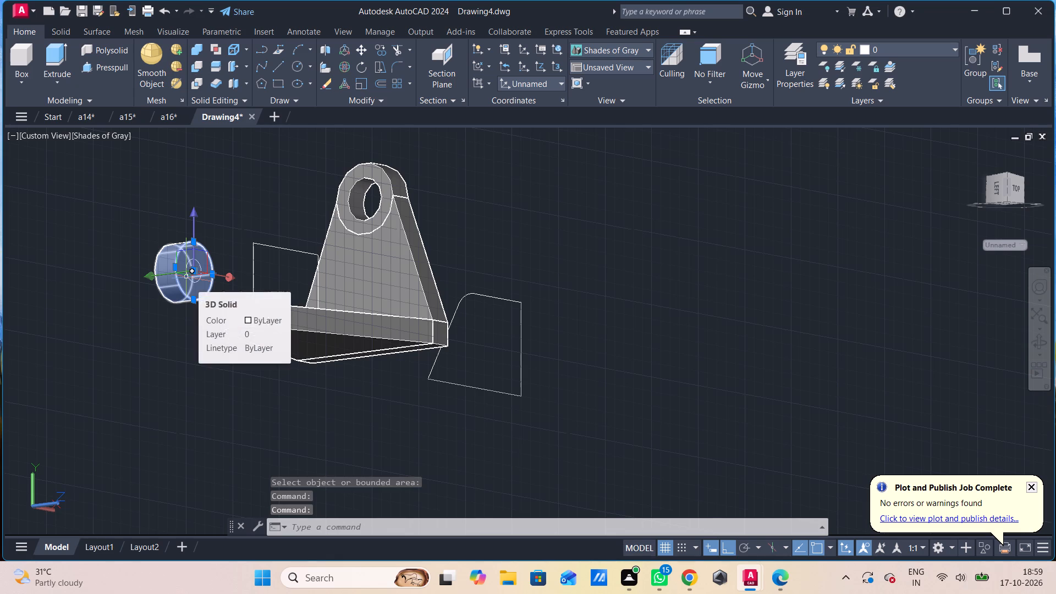
pyautogui.write('m')
pyautogui.press('space')
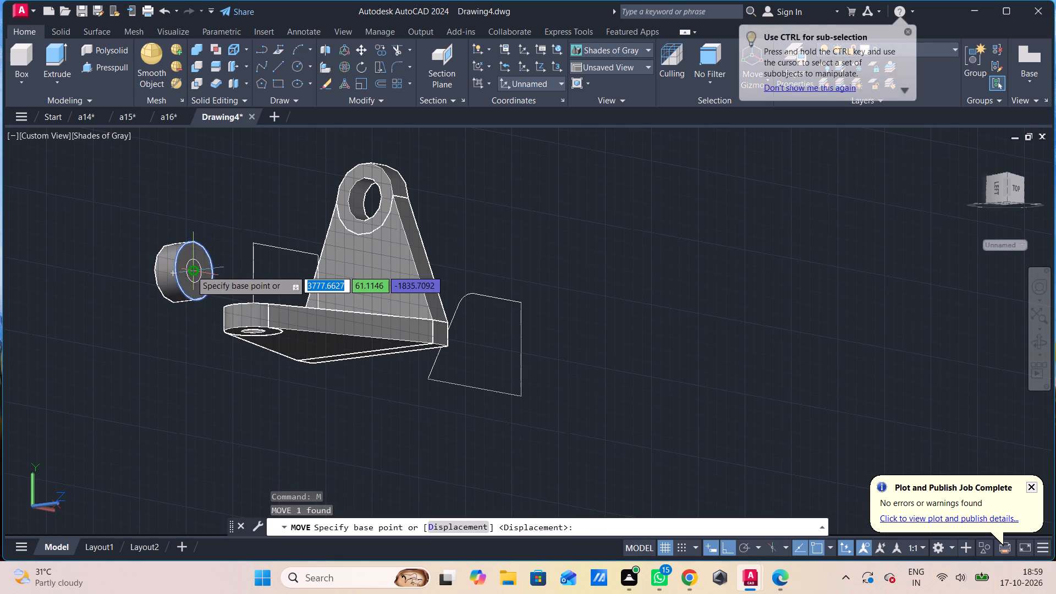
pyautogui.click(191, 270)
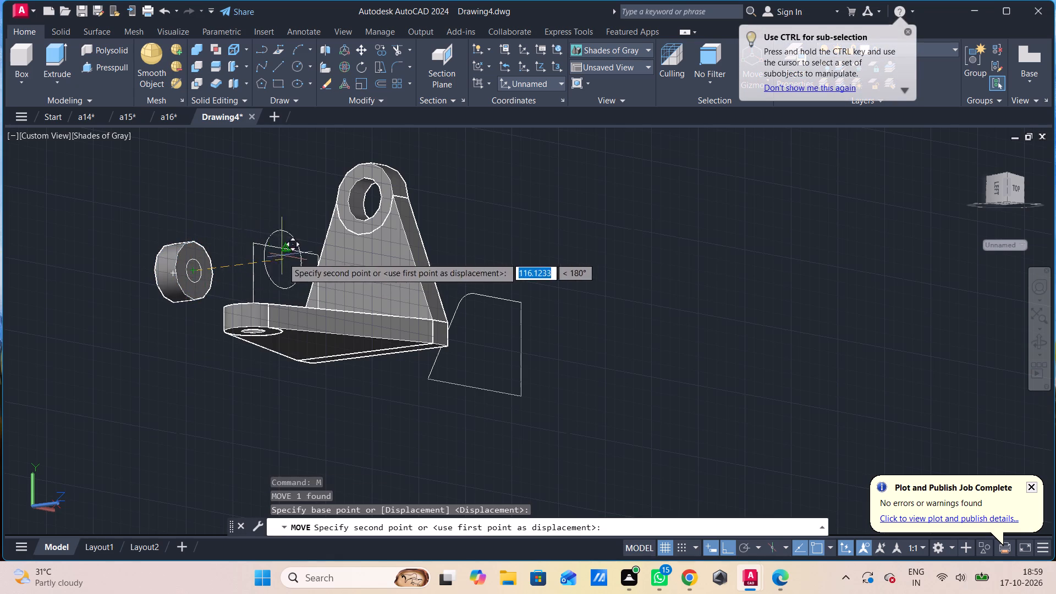
pyautogui.keyDown('shift'); pyautogui.moveTo(300, 269); pyautogui.dragTo(226, 298, button='middle'); pyautogui.keyUp('shift')
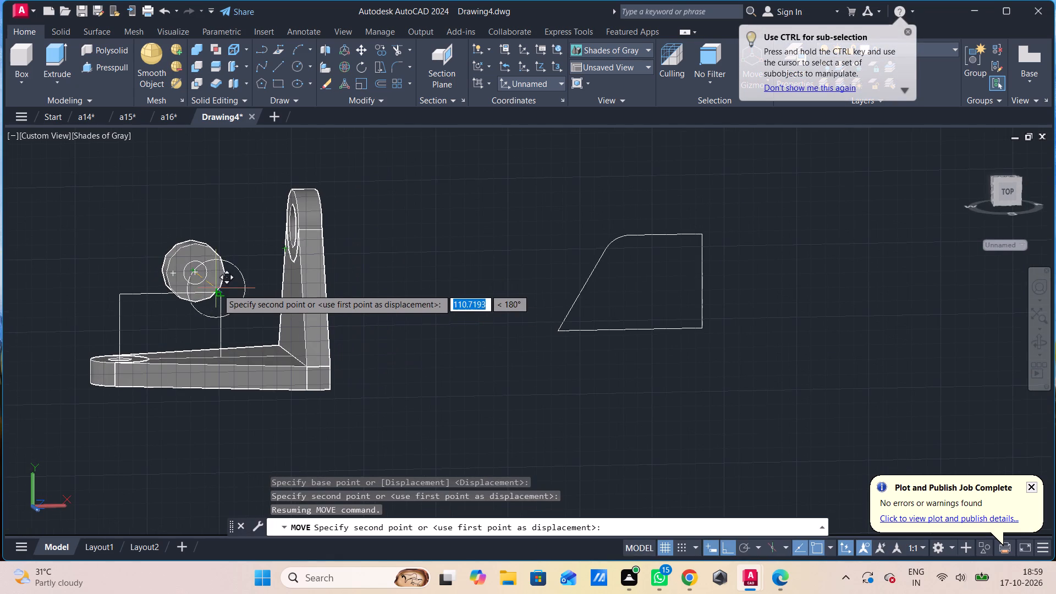
pyautogui.click(220, 290)
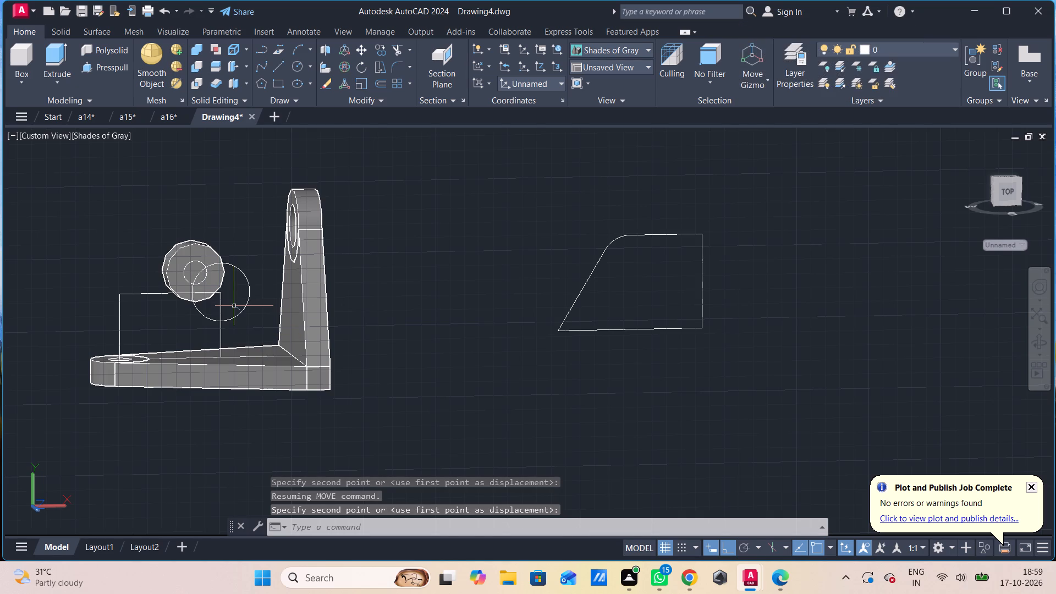
# Delete the separate solid cylinder, keeping its small circle.
pyautogui.click(178, 268)
pyautogui.press('Delete')
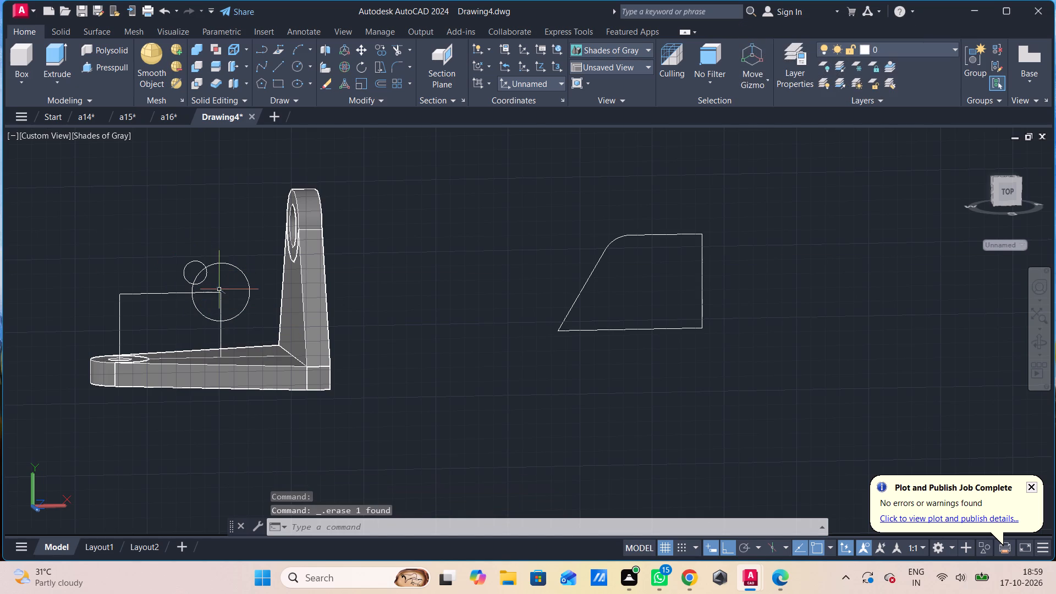
# Move the small circle by its centre onto the centre of the larger circle above the plate.
pyautogui.click(185, 276)
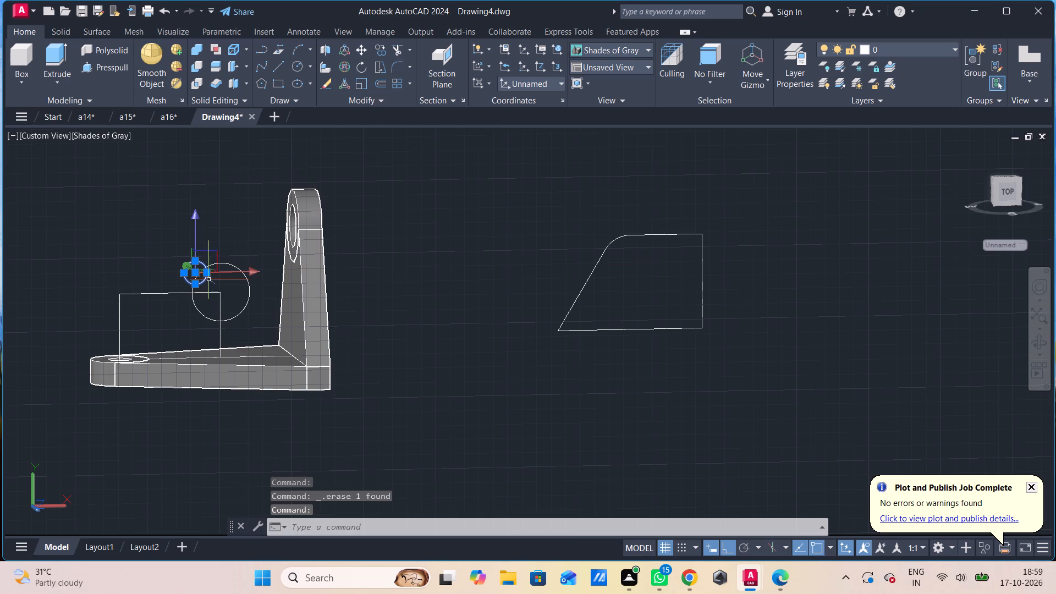
pyautogui.write('m')
pyautogui.press('space')
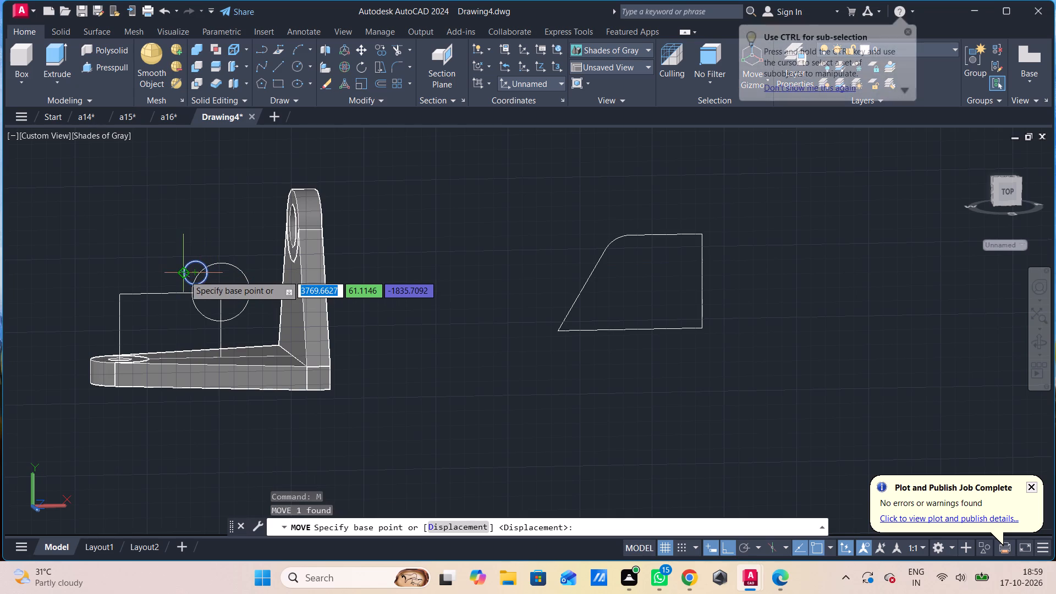
pyautogui.click(191, 273)
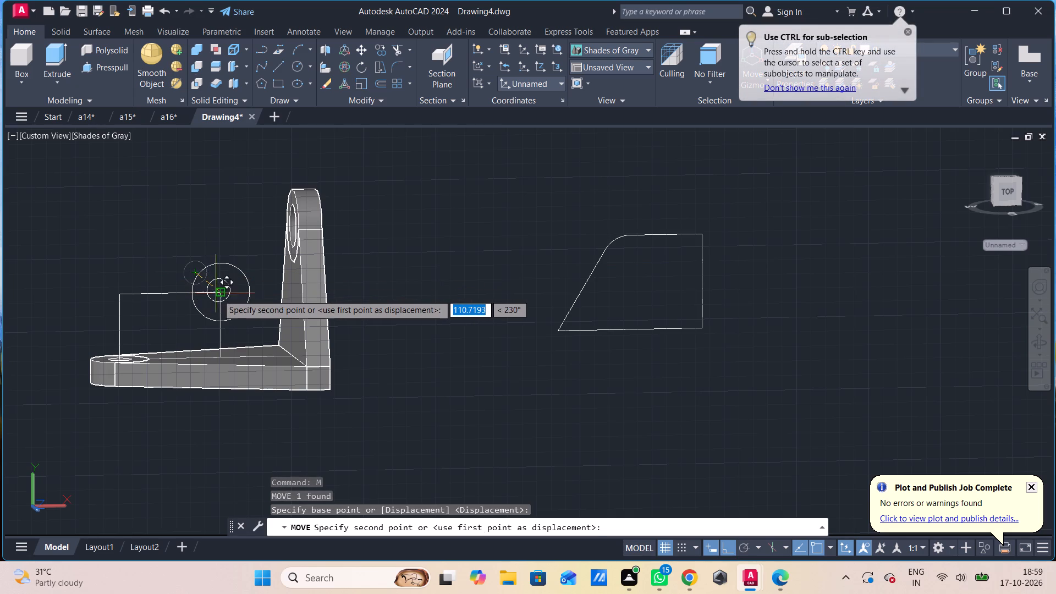
pyautogui.click(217, 294)
pyautogui.press('Escape')
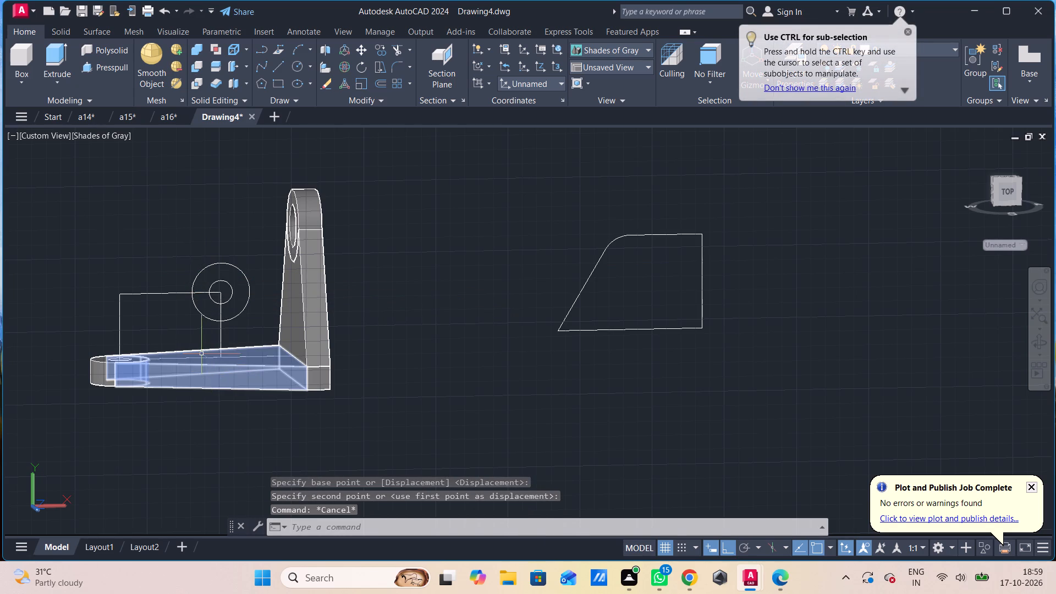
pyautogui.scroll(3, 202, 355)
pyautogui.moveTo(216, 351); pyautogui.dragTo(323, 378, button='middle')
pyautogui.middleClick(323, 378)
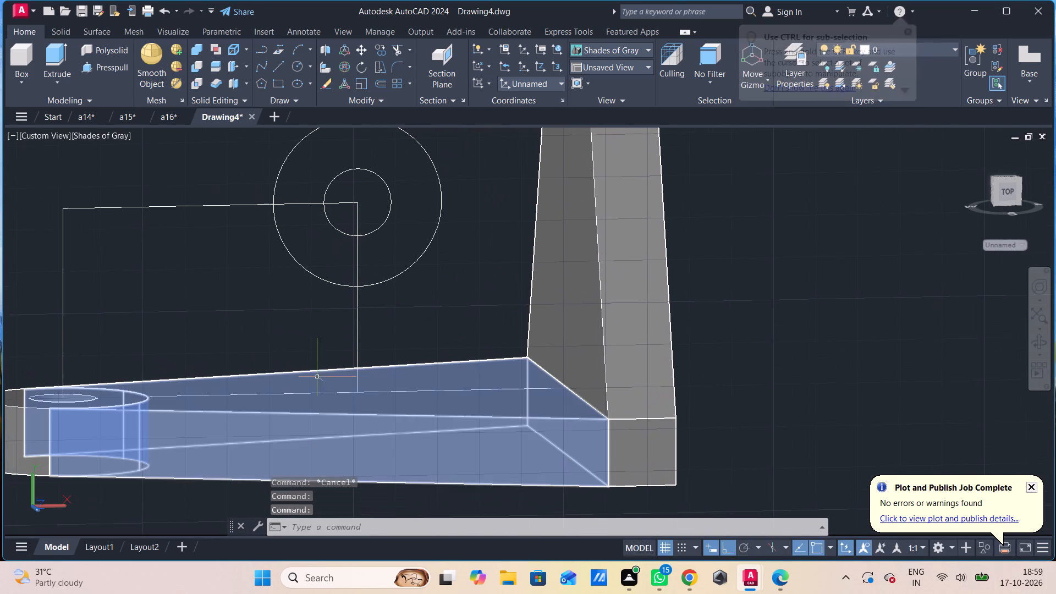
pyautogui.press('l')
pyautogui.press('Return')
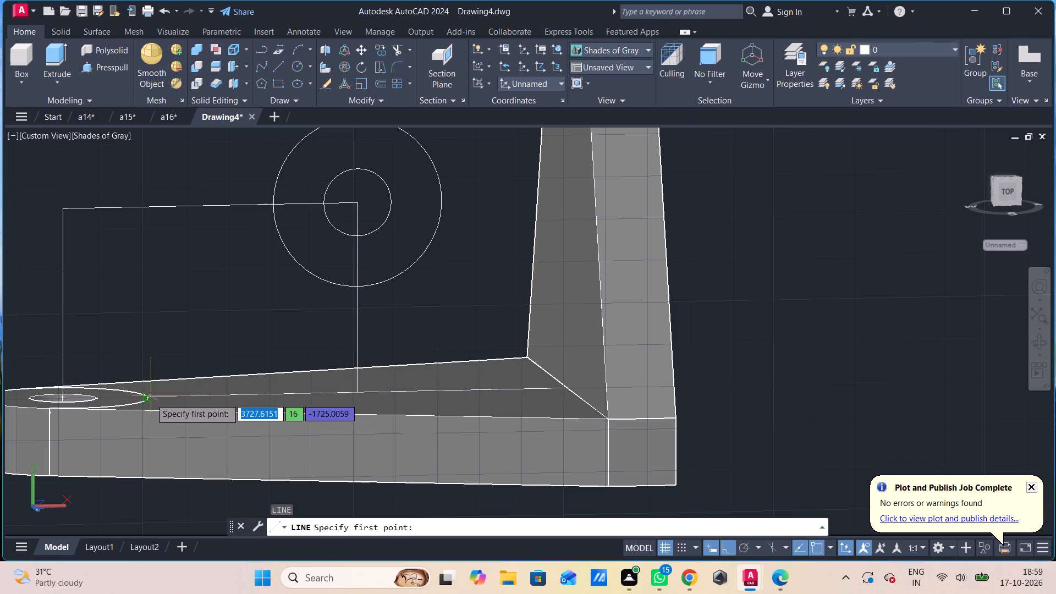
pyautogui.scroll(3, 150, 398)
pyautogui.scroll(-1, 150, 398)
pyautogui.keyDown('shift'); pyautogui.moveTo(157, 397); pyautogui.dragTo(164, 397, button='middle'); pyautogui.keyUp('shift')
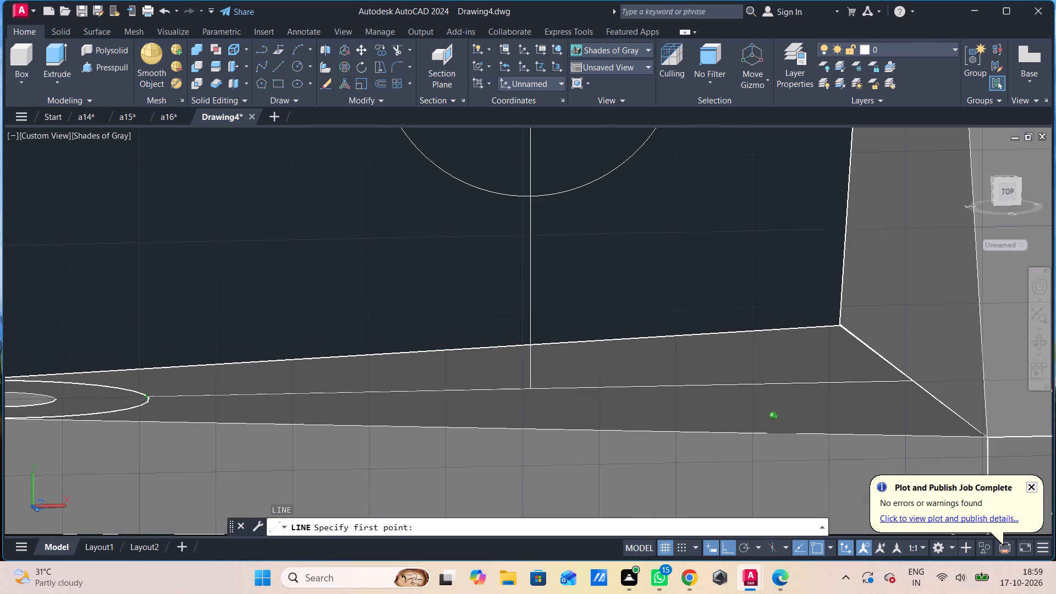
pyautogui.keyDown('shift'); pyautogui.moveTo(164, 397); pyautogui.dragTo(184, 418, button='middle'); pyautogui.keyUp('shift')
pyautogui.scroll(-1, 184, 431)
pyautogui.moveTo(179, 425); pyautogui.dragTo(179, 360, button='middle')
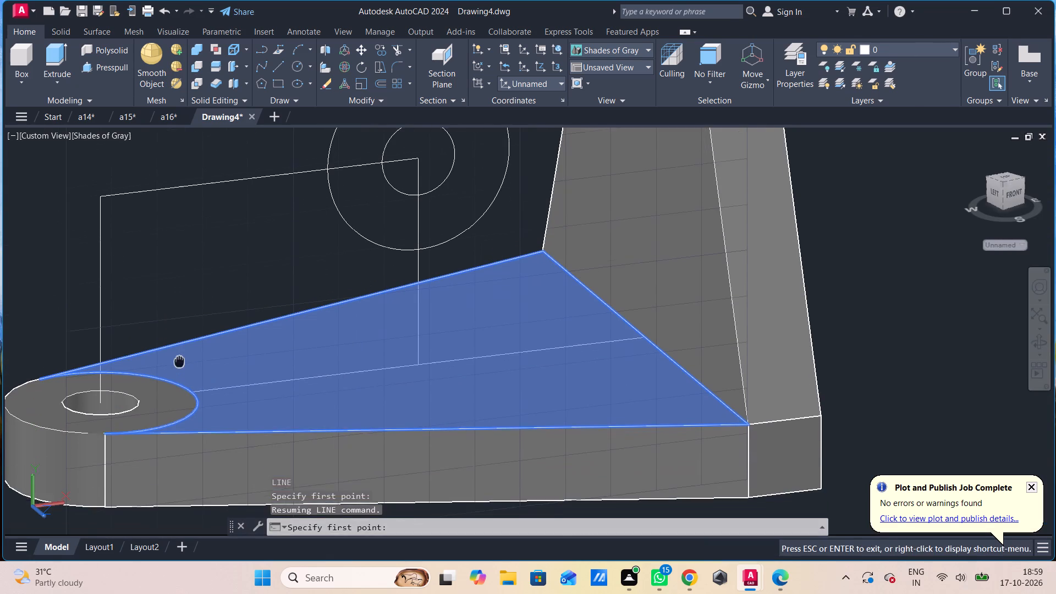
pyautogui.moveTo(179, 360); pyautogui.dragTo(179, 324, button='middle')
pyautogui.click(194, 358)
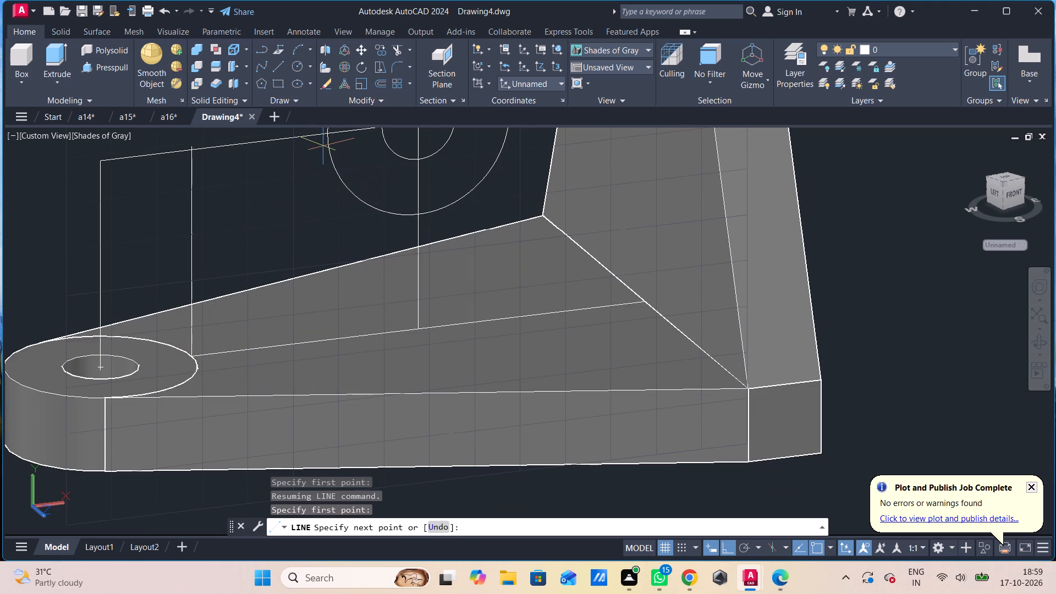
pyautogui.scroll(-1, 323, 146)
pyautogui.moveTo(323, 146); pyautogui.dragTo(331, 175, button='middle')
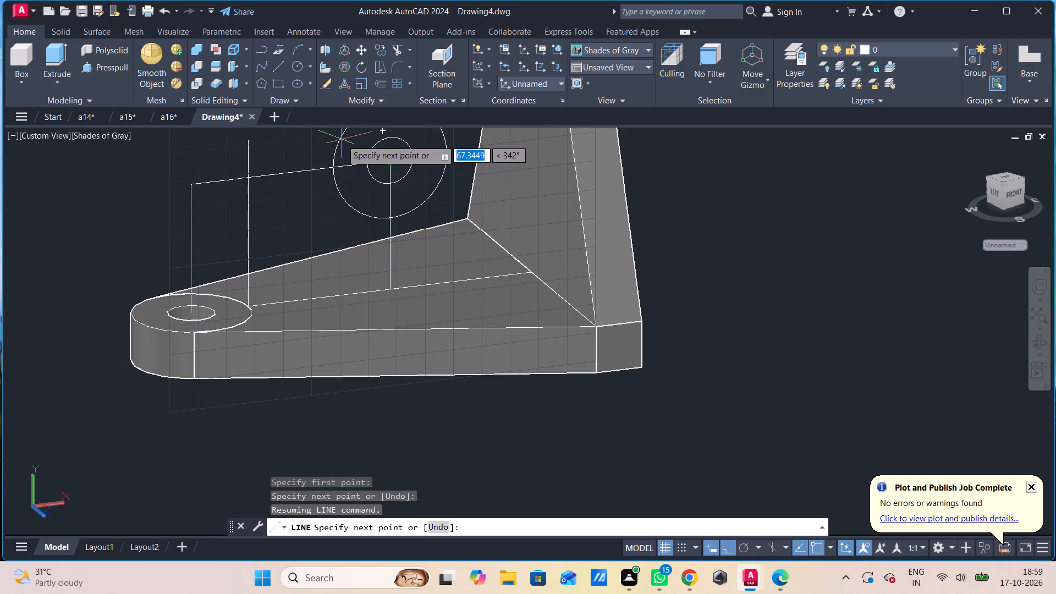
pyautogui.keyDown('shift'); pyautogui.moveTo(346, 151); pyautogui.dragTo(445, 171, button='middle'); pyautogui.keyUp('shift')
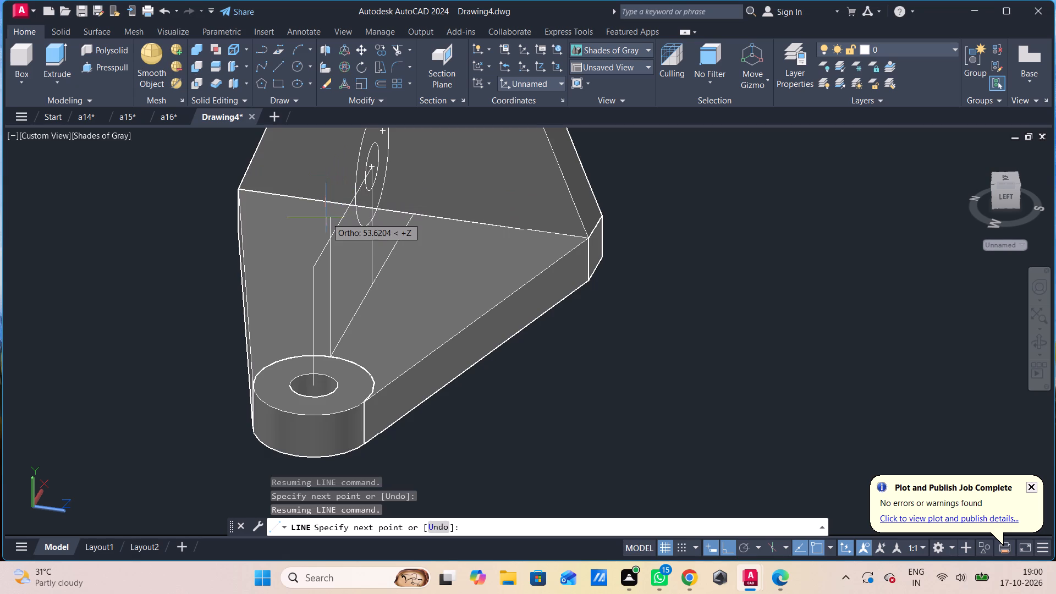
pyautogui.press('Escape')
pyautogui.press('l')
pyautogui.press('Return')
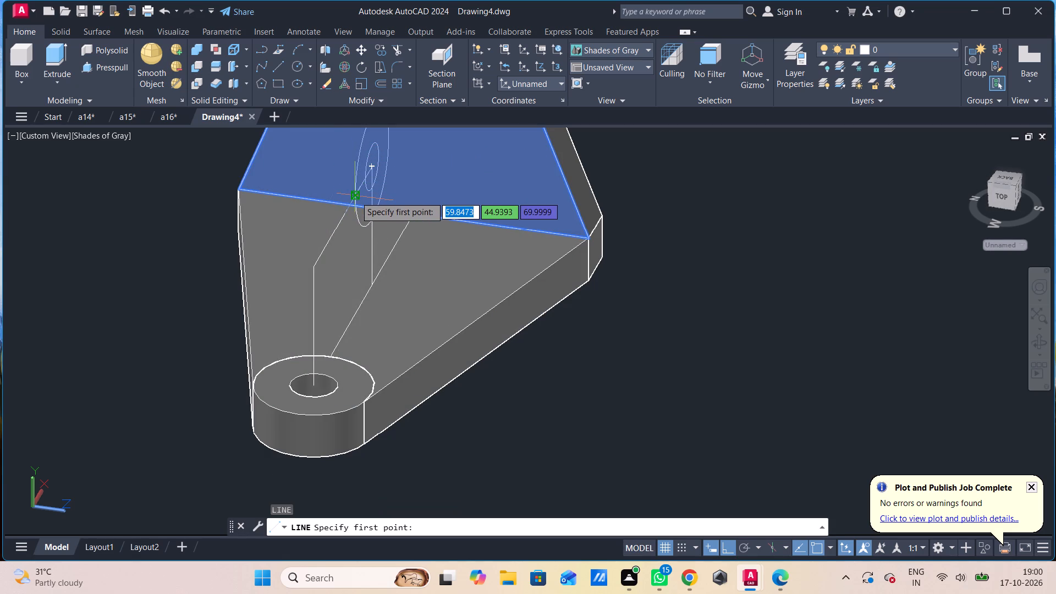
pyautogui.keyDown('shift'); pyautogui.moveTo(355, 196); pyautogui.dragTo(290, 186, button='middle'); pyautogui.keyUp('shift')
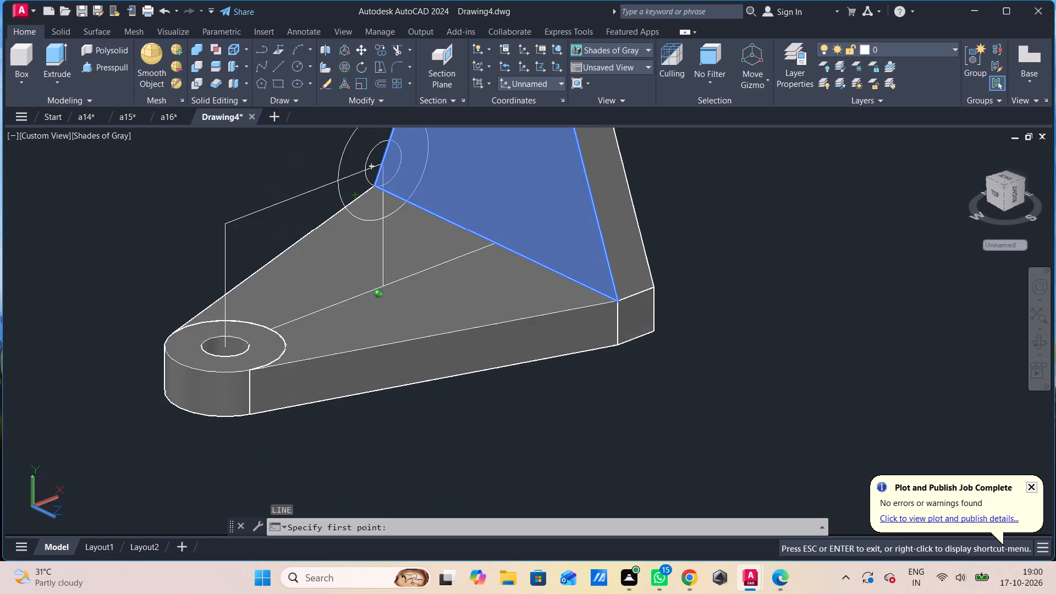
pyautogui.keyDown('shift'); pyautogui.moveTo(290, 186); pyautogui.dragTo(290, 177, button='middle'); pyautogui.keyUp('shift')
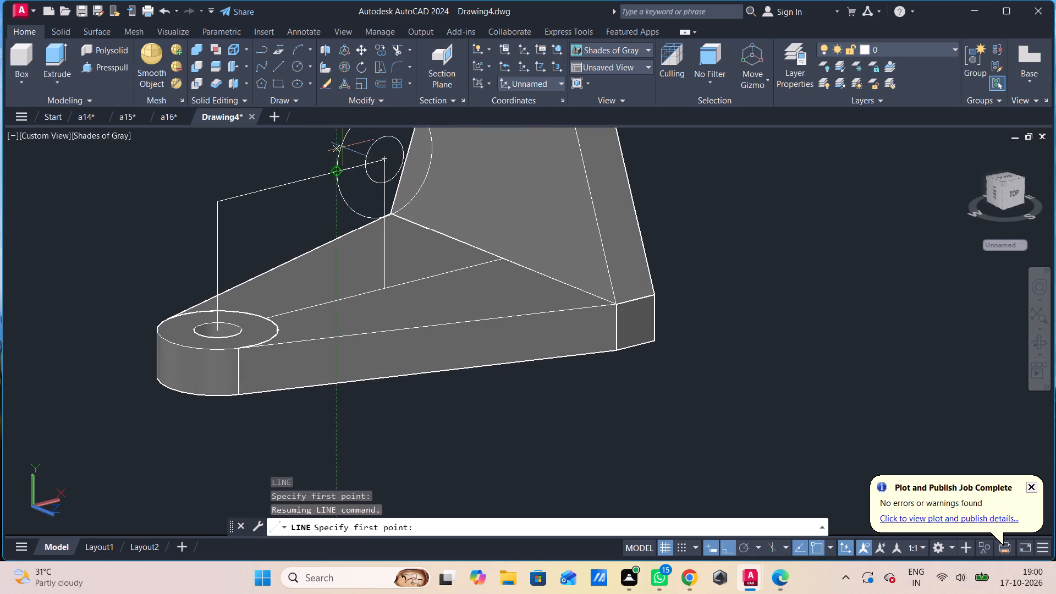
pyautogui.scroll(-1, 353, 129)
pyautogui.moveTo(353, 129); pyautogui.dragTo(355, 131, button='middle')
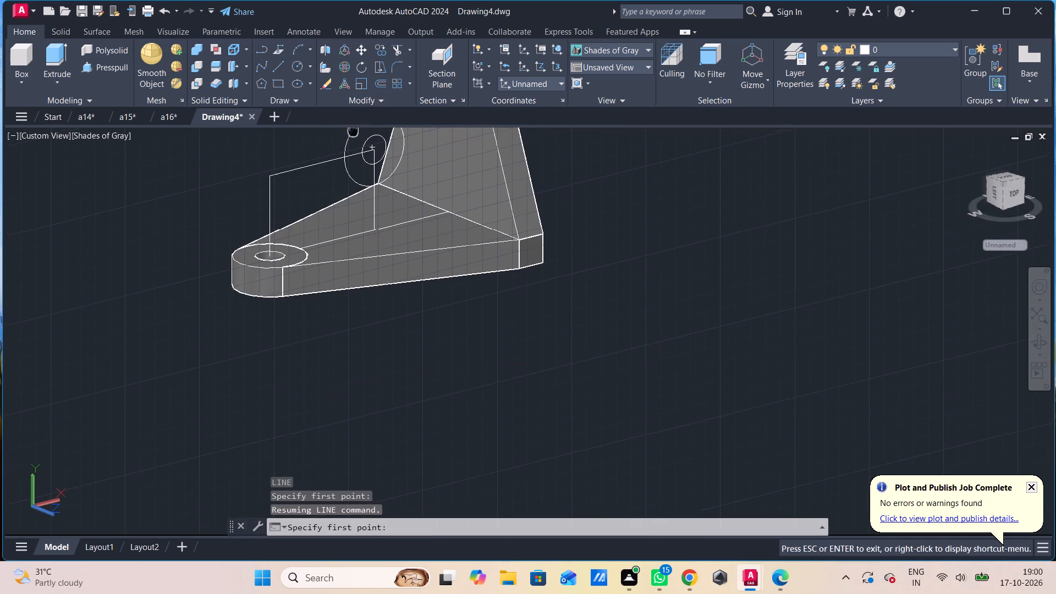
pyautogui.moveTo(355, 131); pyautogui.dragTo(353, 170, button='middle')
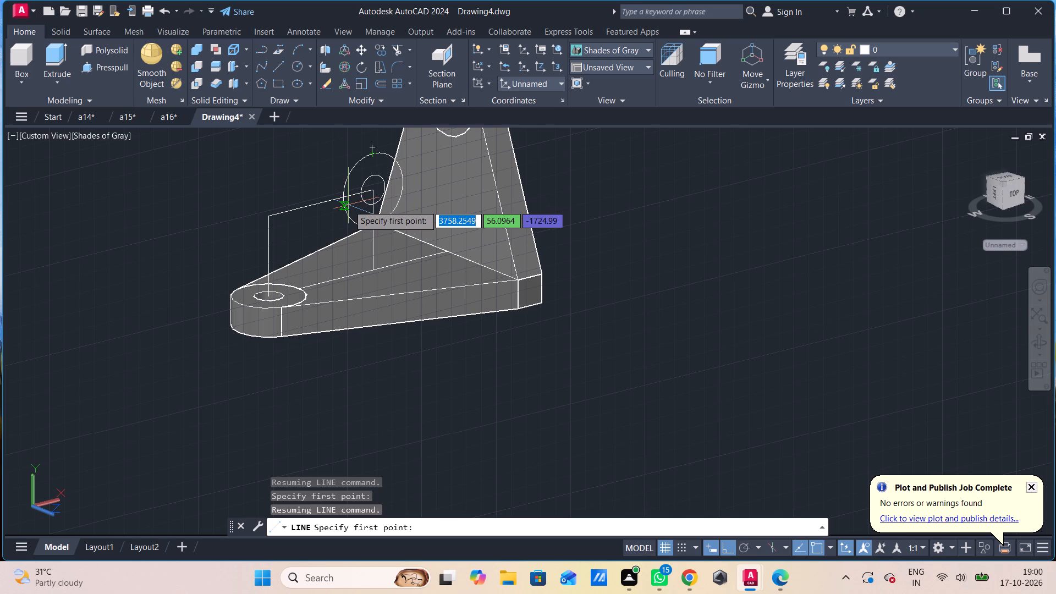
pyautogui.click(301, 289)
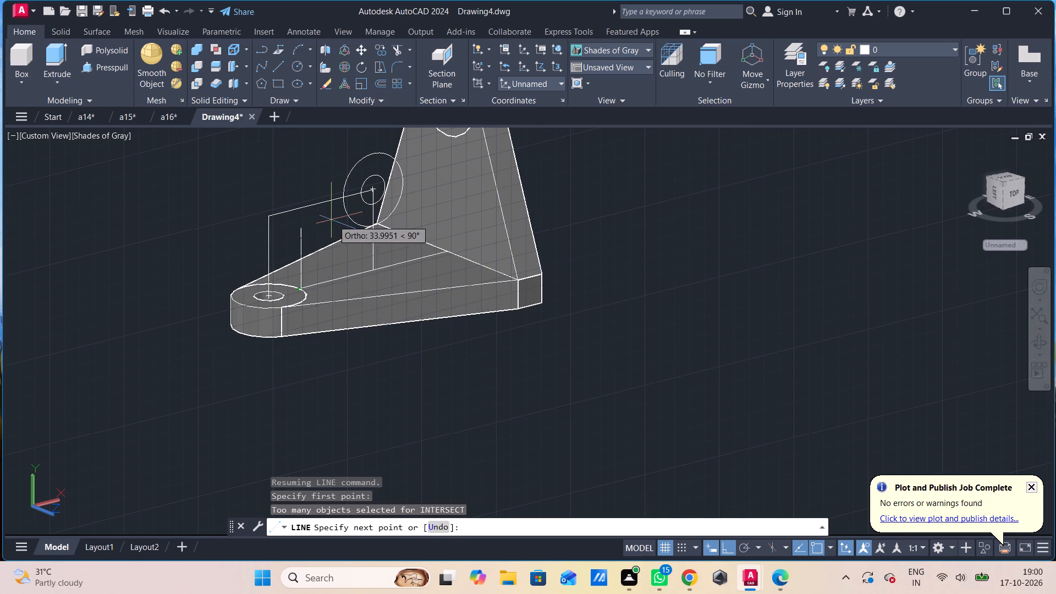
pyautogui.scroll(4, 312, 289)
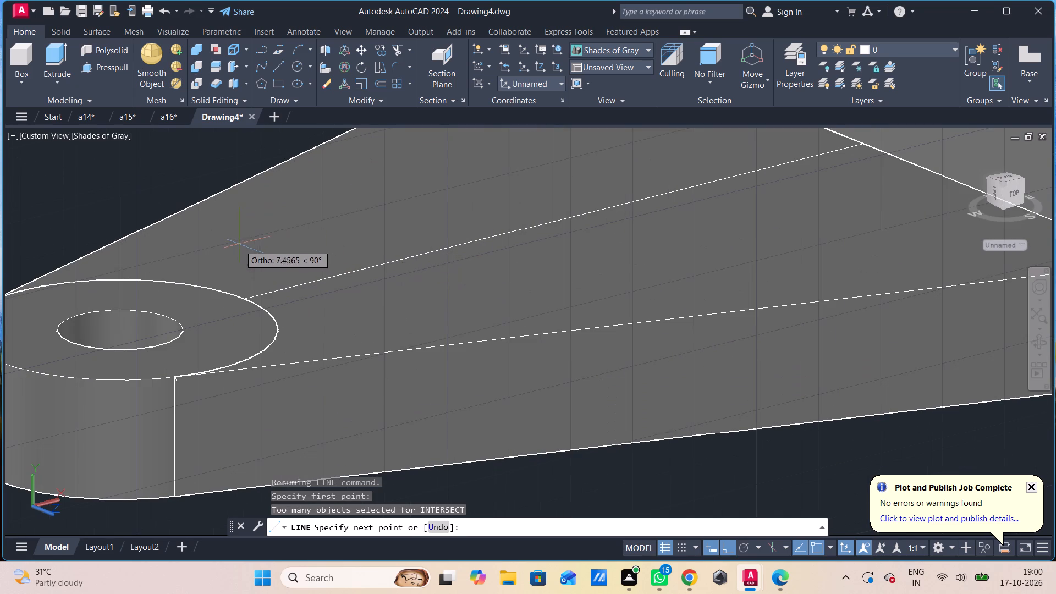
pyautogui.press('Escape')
# Draw a sloping line about 60 units long from the plate's centre line at the boss edge up to the larger circle's boss-facing side.
pyautogui.press('l')
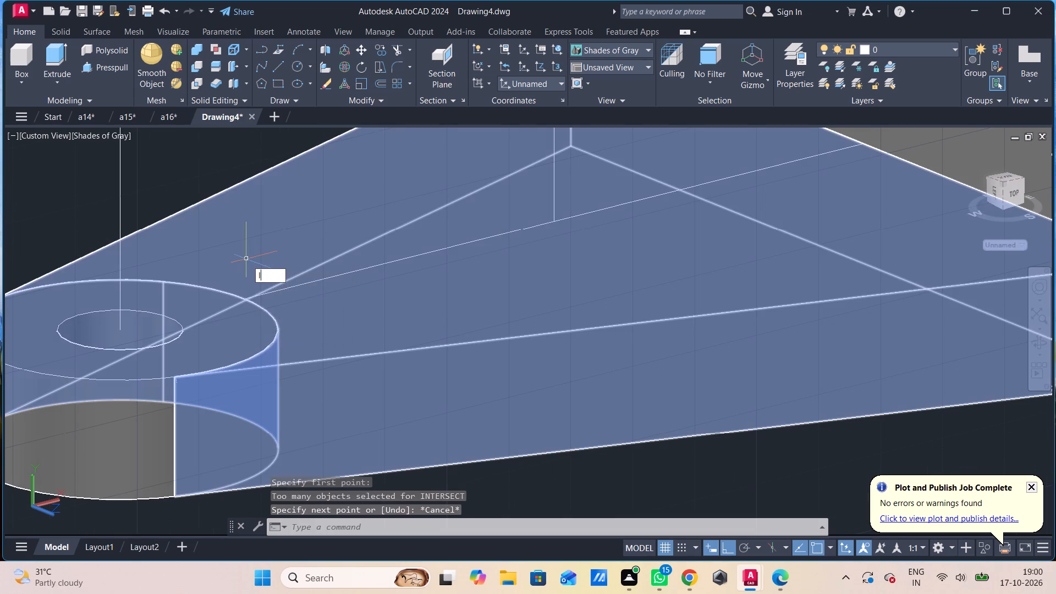
pyautogui.press('Return')
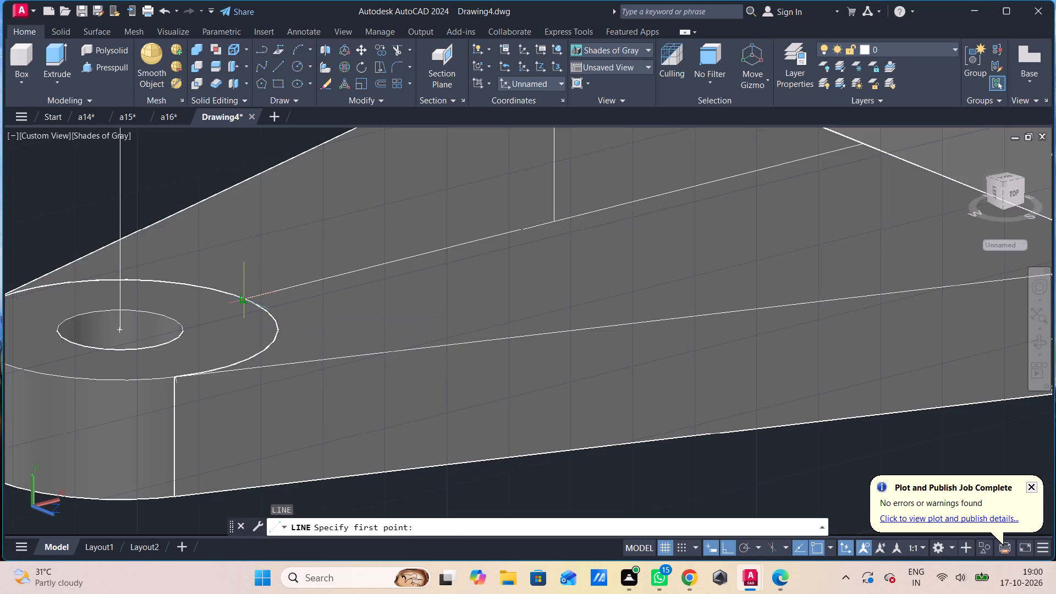
pyautogui.click(248, 301)
pyautogui.scroll(-3, 255, 237)
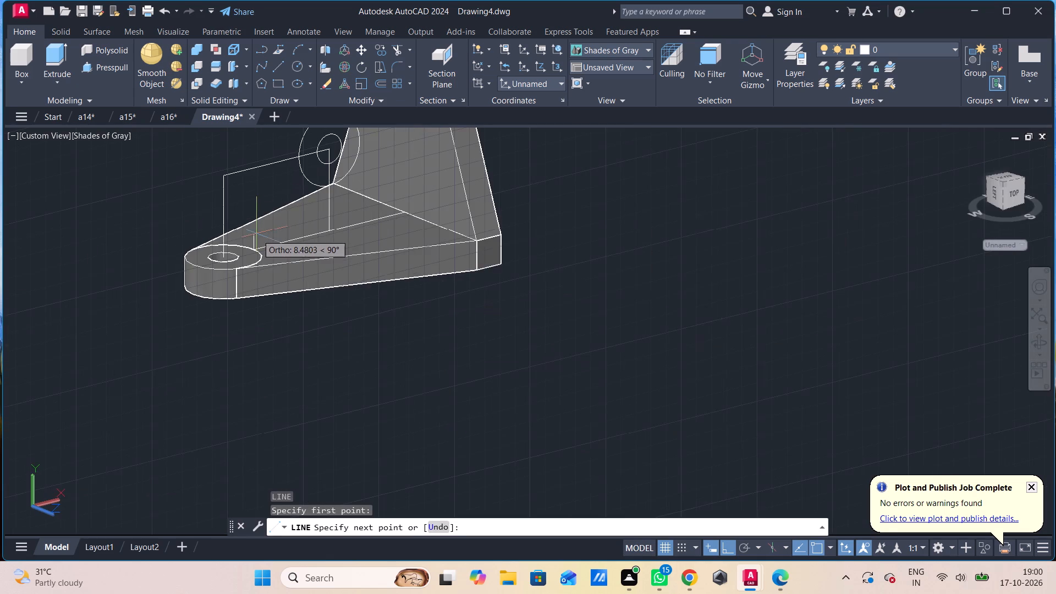
pyautogui.moveTo(257, 234); pyautogui.dragTo(267, 267, button='middle')
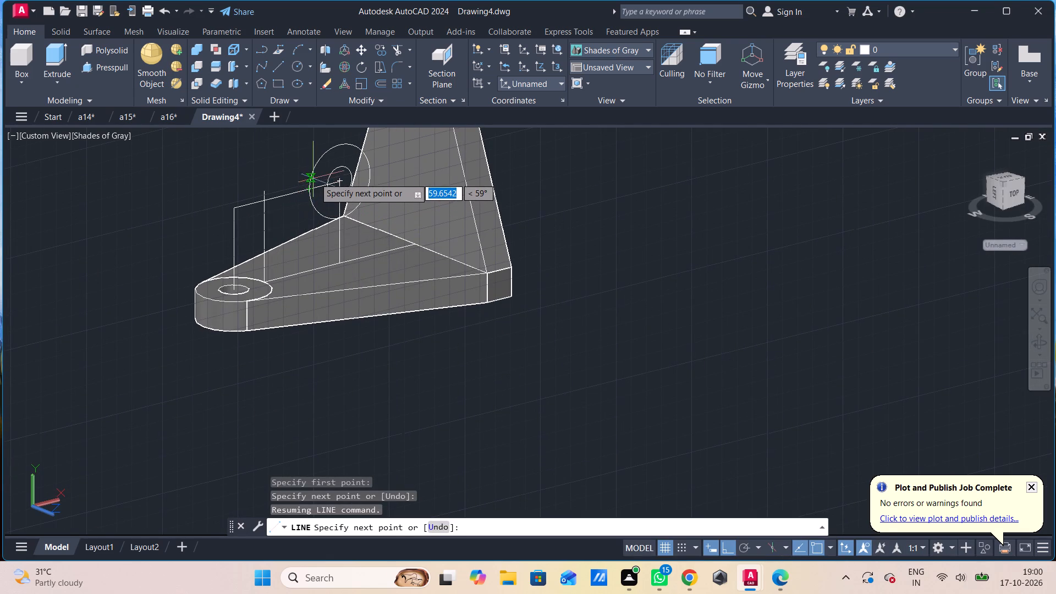
pyautogui.click(315, 170)
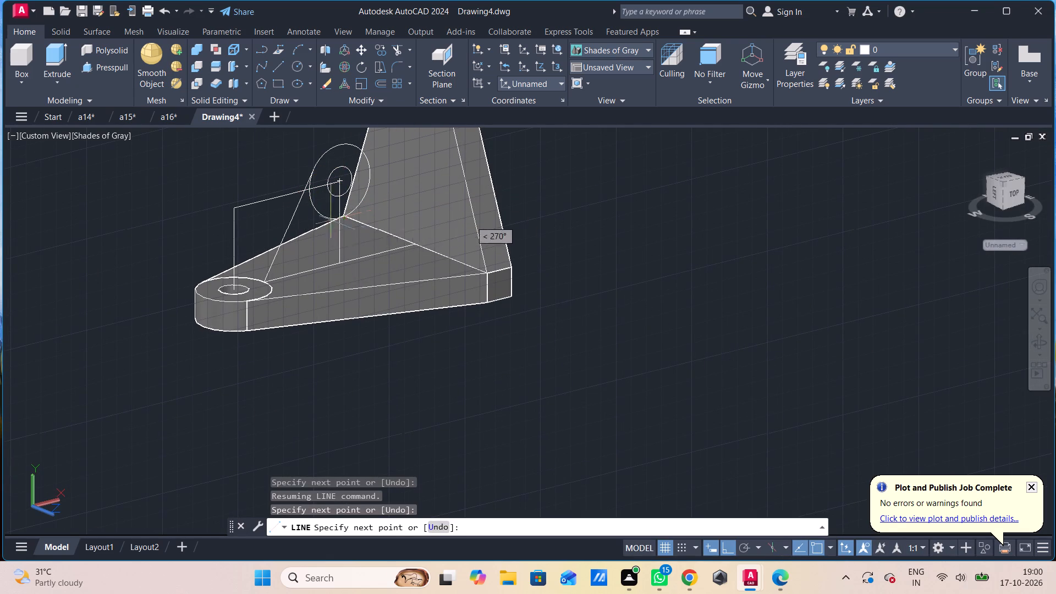
pyautogui.press('Escape')
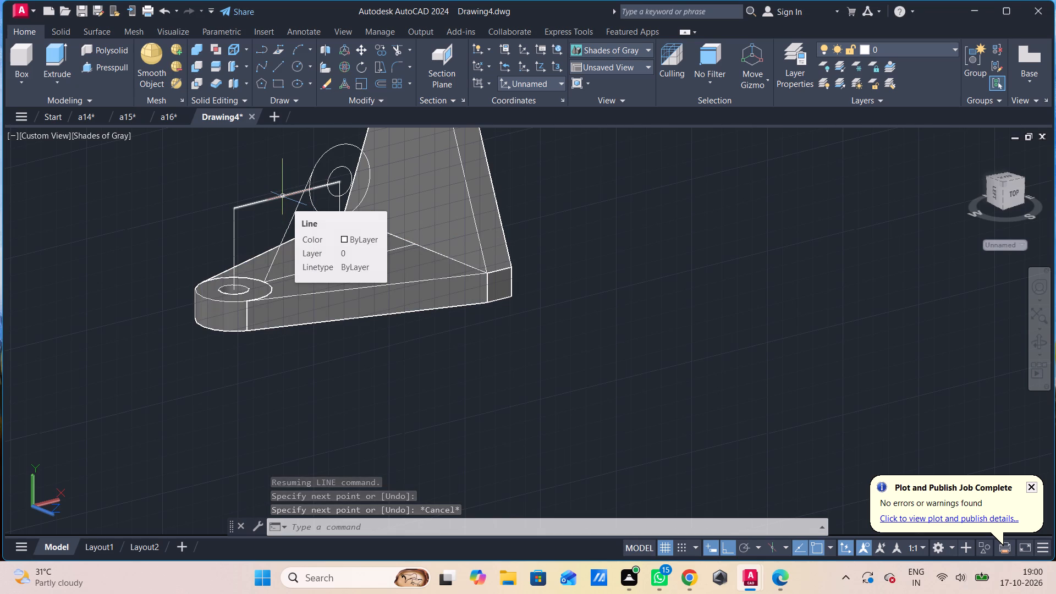
# Delete the vertical line rising from the boss centre and the horizontal line joining it to the circles' centre.
pyautogui.click(283, 196)
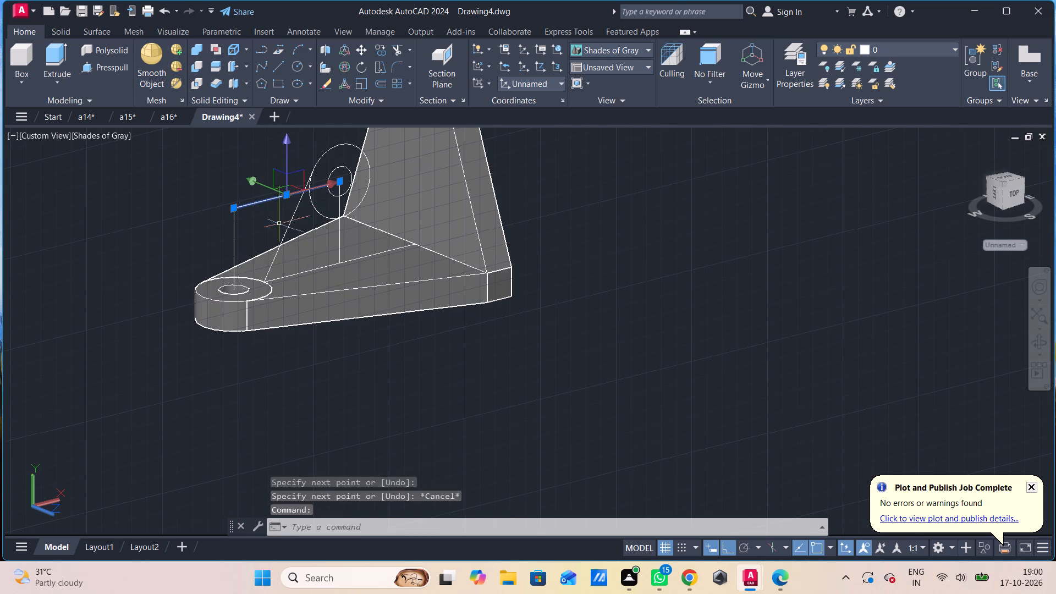
pyautogui.click(236, 244)
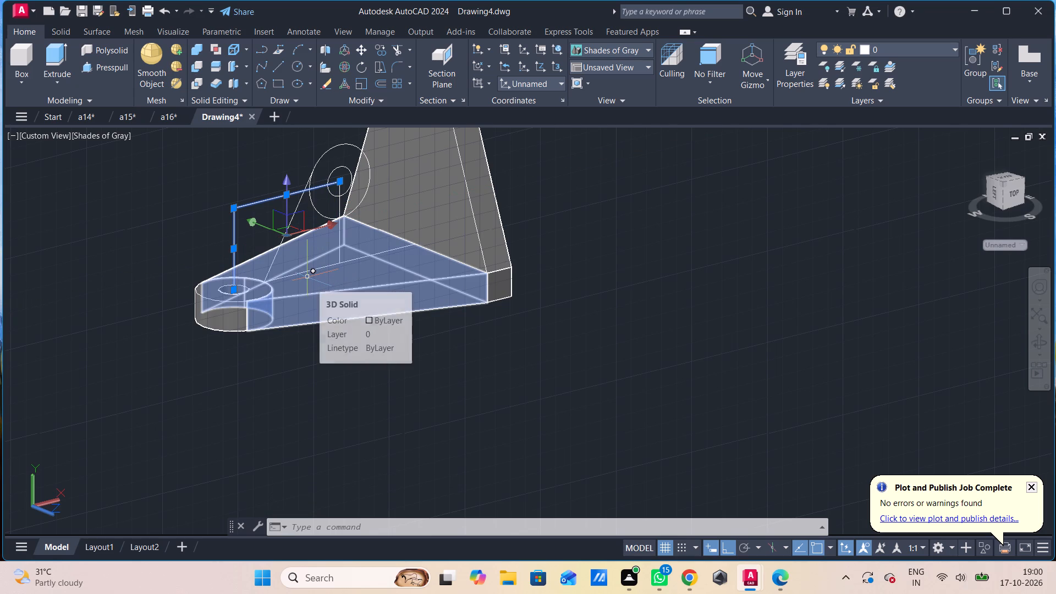
pyautogui.press('Delete')
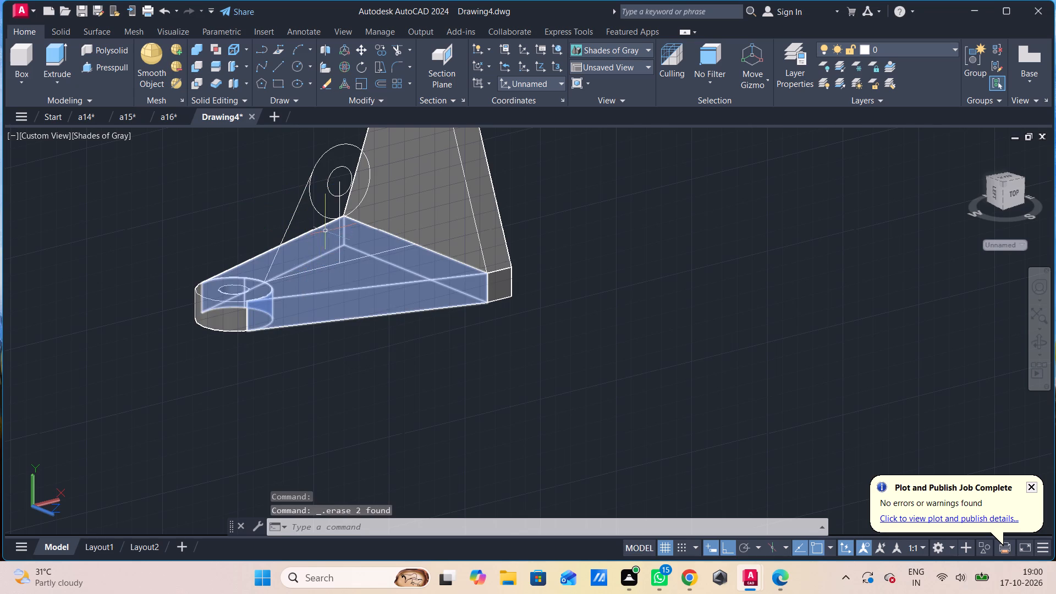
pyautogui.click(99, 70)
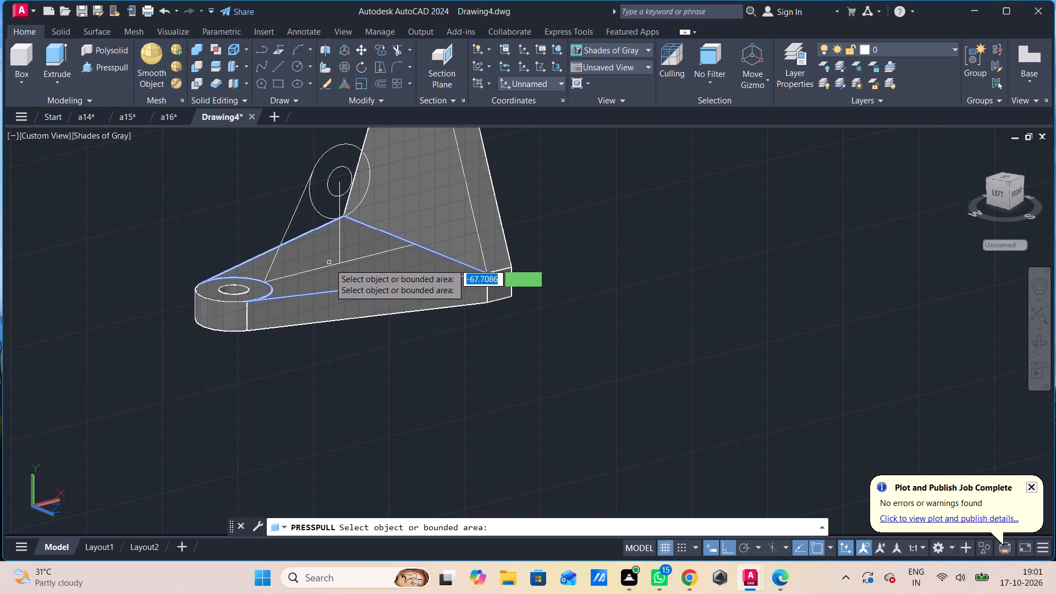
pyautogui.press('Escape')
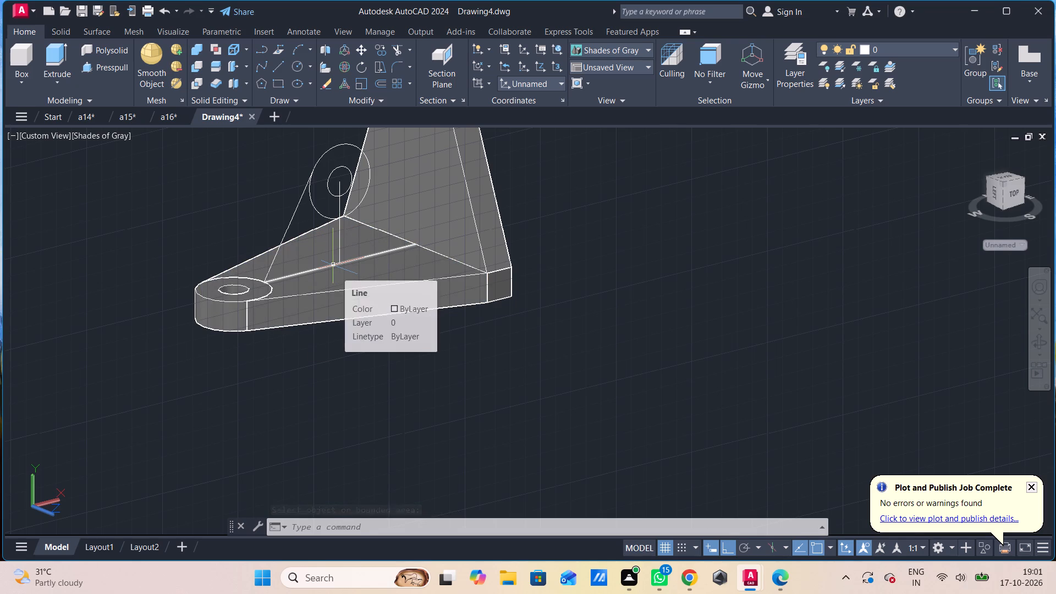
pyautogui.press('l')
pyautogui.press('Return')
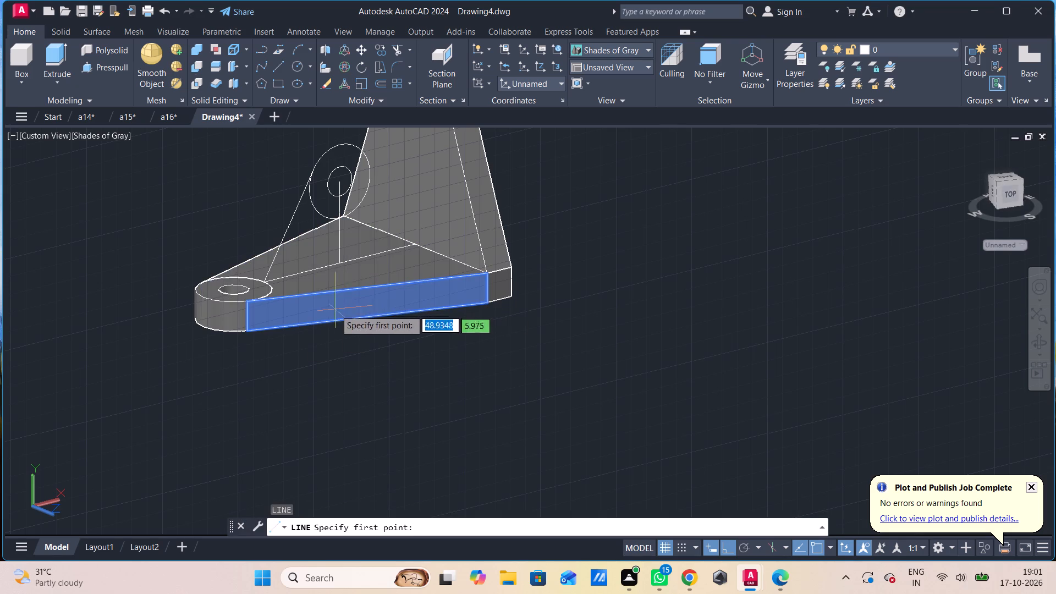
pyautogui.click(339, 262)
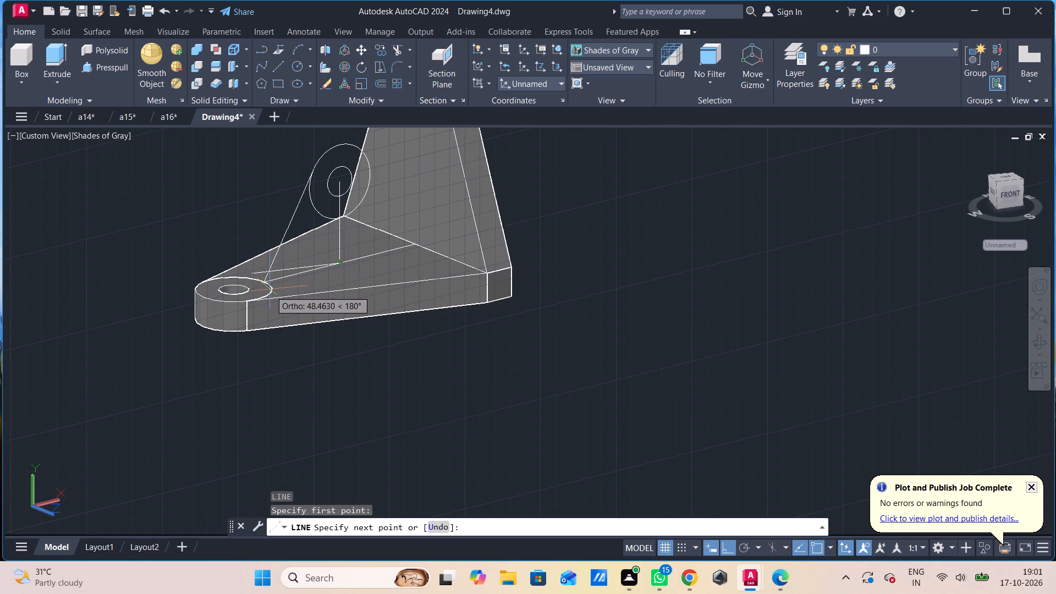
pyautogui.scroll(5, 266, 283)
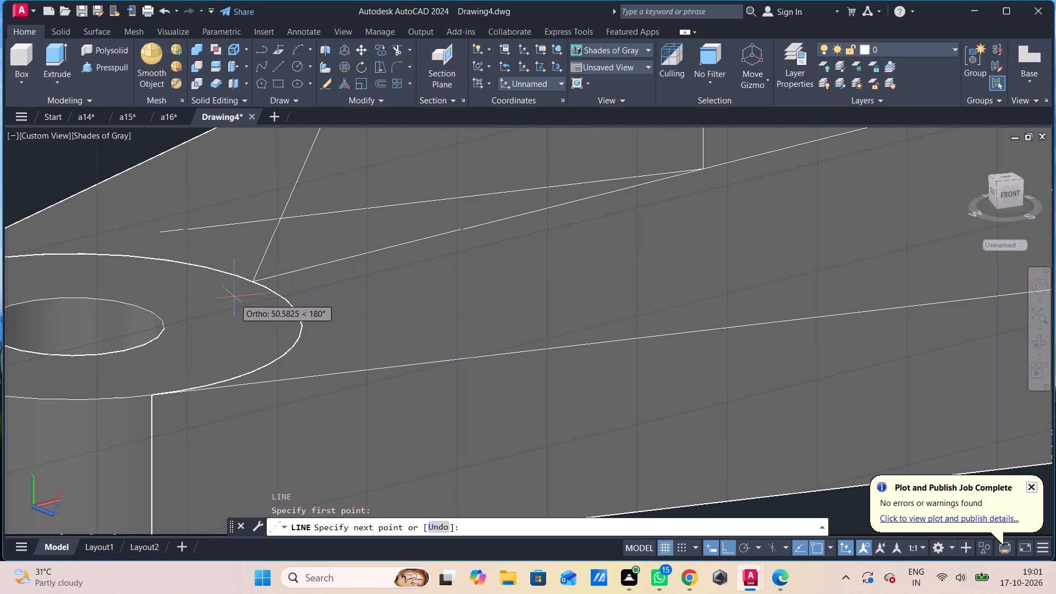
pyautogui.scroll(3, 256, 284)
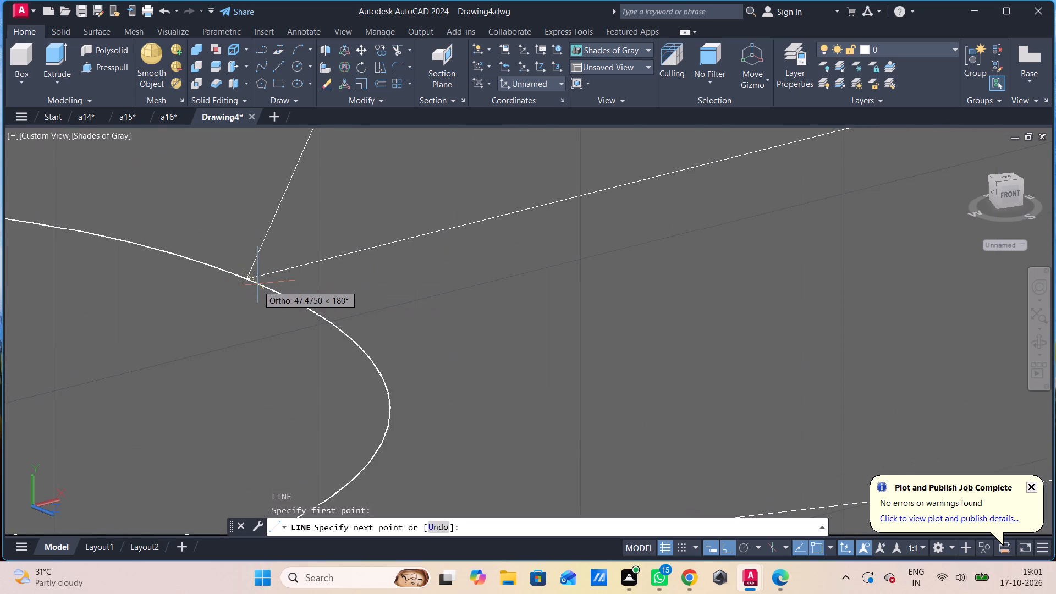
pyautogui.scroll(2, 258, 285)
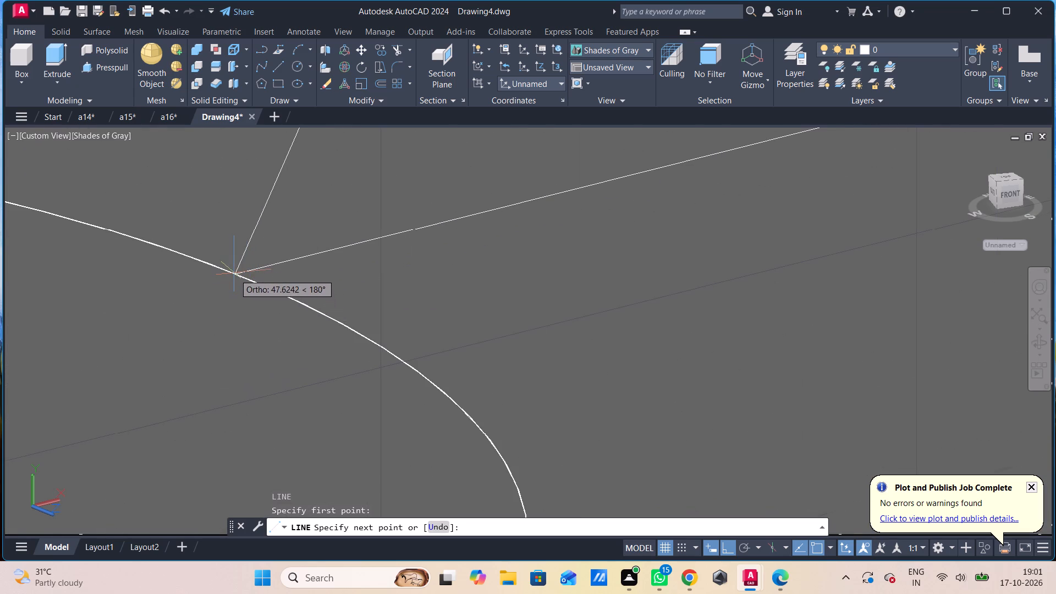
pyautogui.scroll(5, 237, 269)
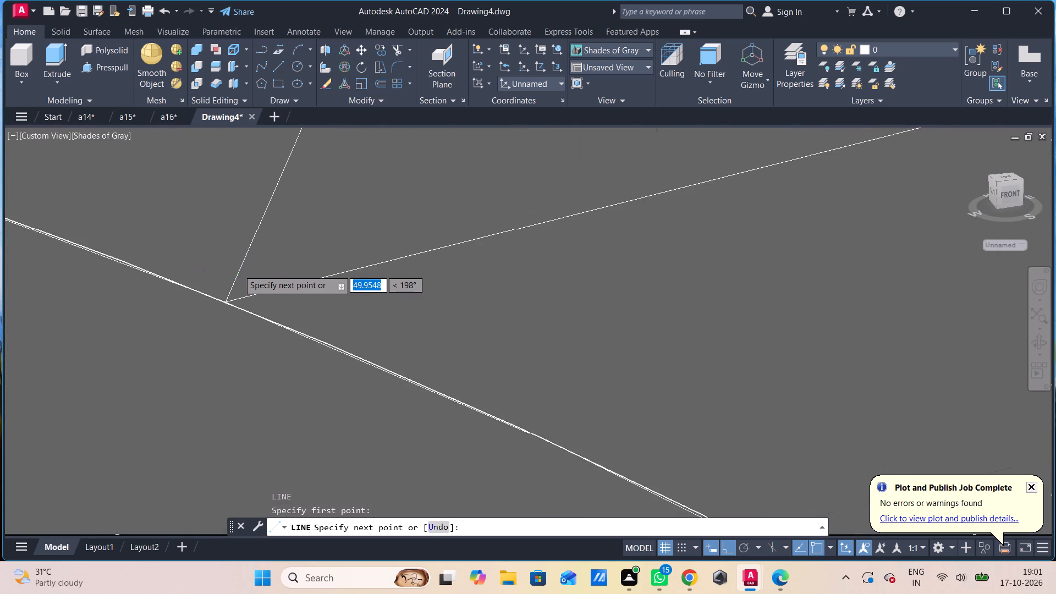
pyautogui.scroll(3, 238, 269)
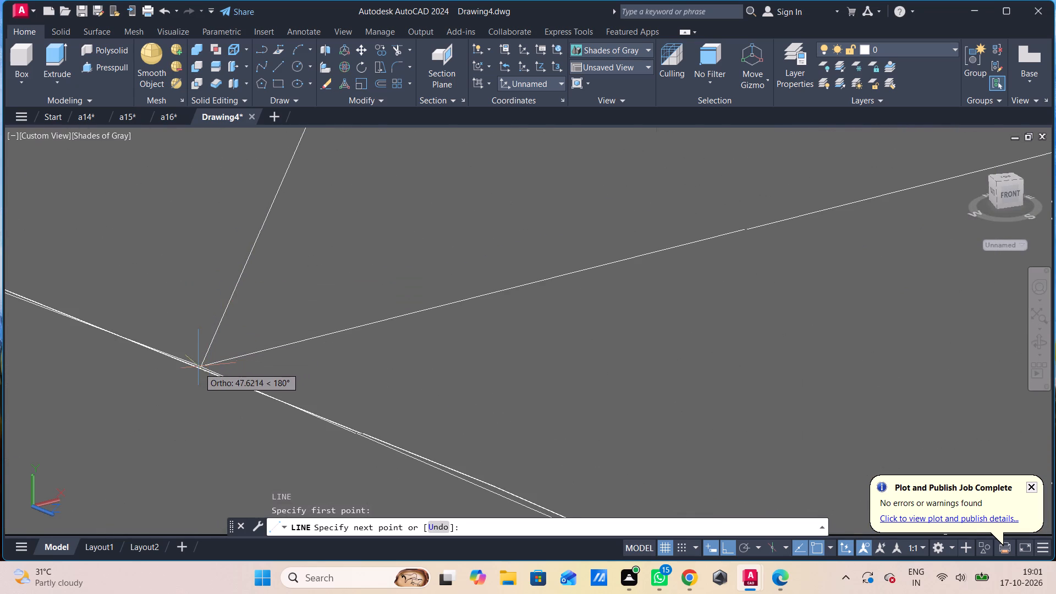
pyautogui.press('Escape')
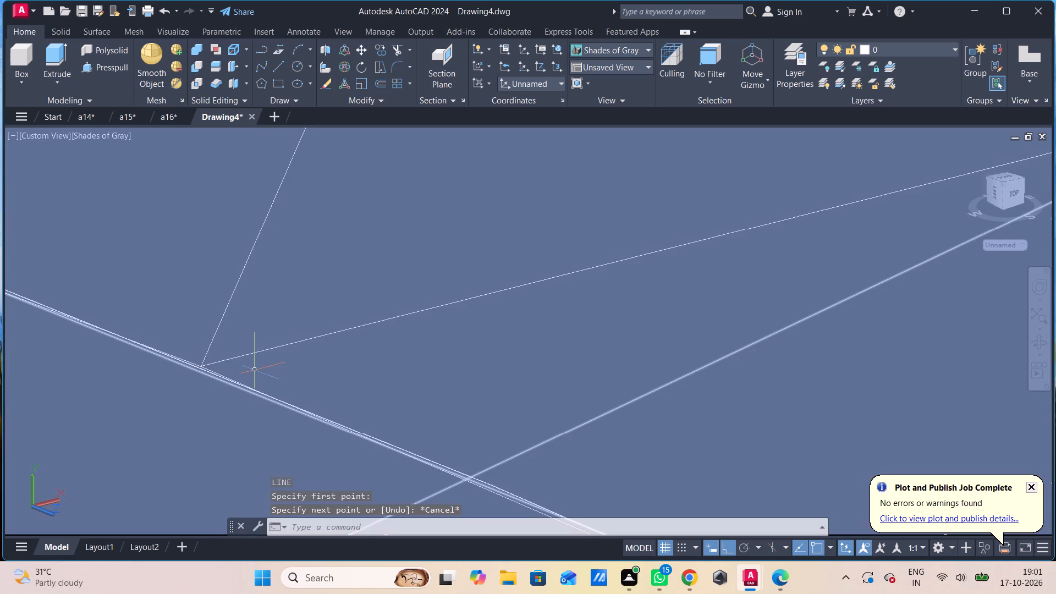
# Draw a line about 48 units long from the sloping line's lower end at the boss edge to the foot of the plate's vertical line.
pyautogui.press('l')
pyautogui.press('Return')
pyautogui.click(199, 366)
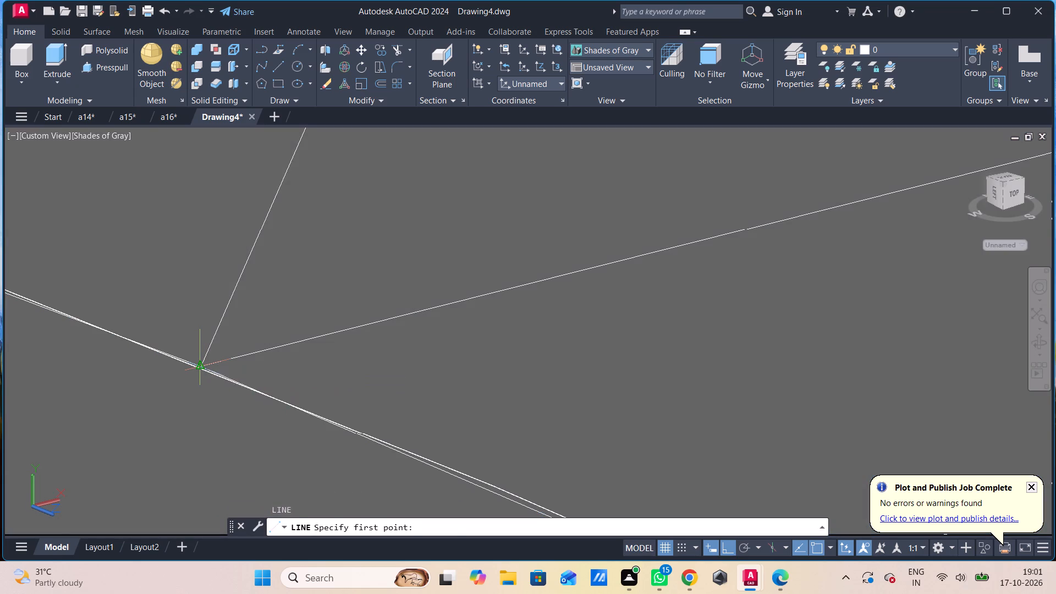
pyautogui.scroll(-2, 353, 308)
pyautogui.scroll(-3, 491, 277)
pyautogui.moveTo(481, 280); pyautogui.dragTo(426, 306, button='middle')
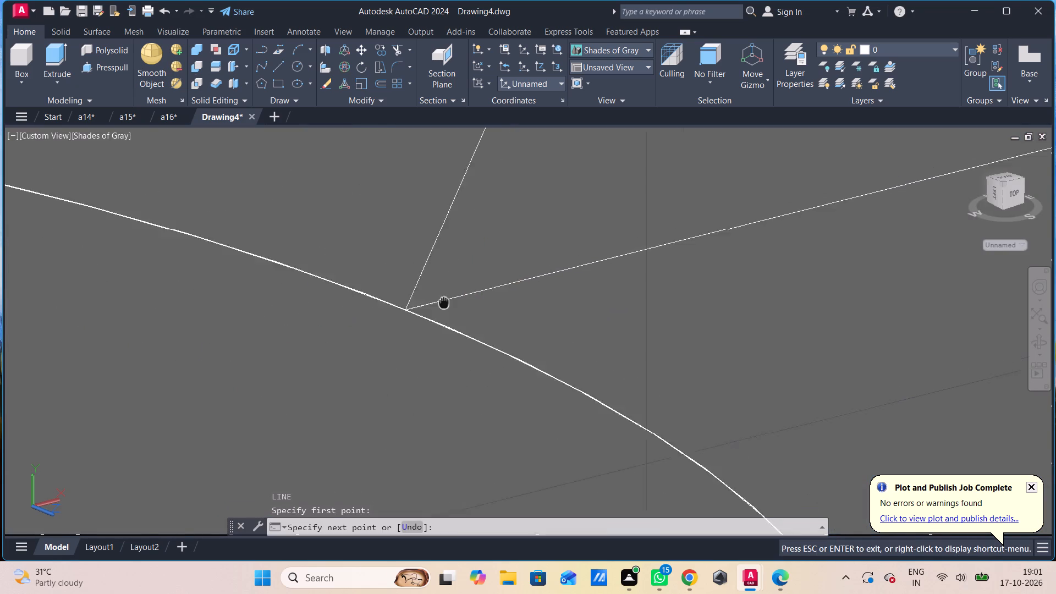
pyautogui.moveTo(426, 306); pyautogui.dragTo(40, 383, button='middle')
pyautogui.scroll(-1, 146, 338)
pyautogui.scroll(-1, 301, 317)
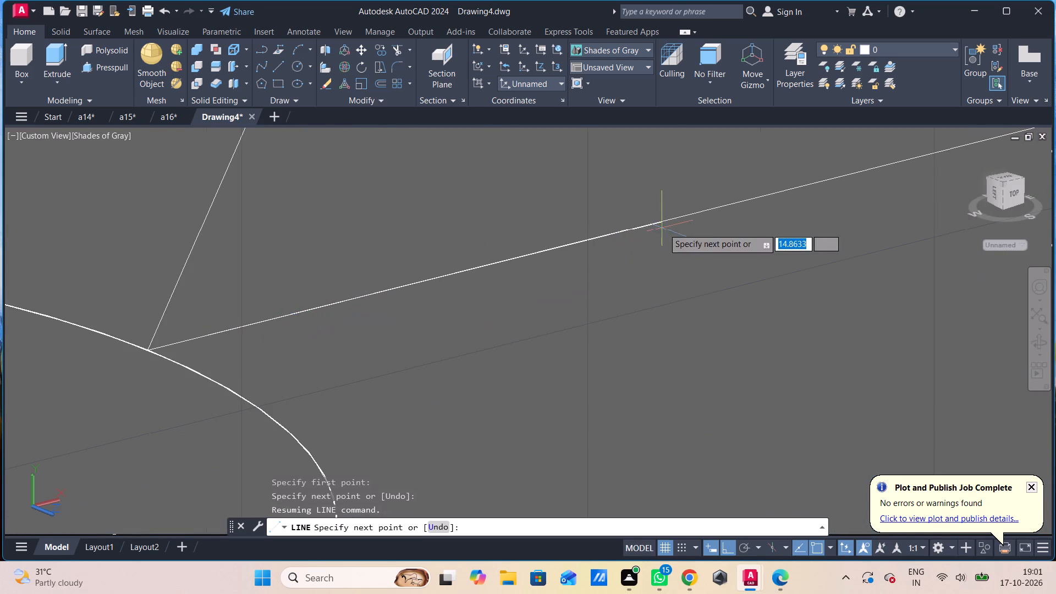
pyautogui.scroll(-3, 663, 228)
pyautogui.moveTo(607, 274); pyautogui.dragTo(346, 350, button='middle')
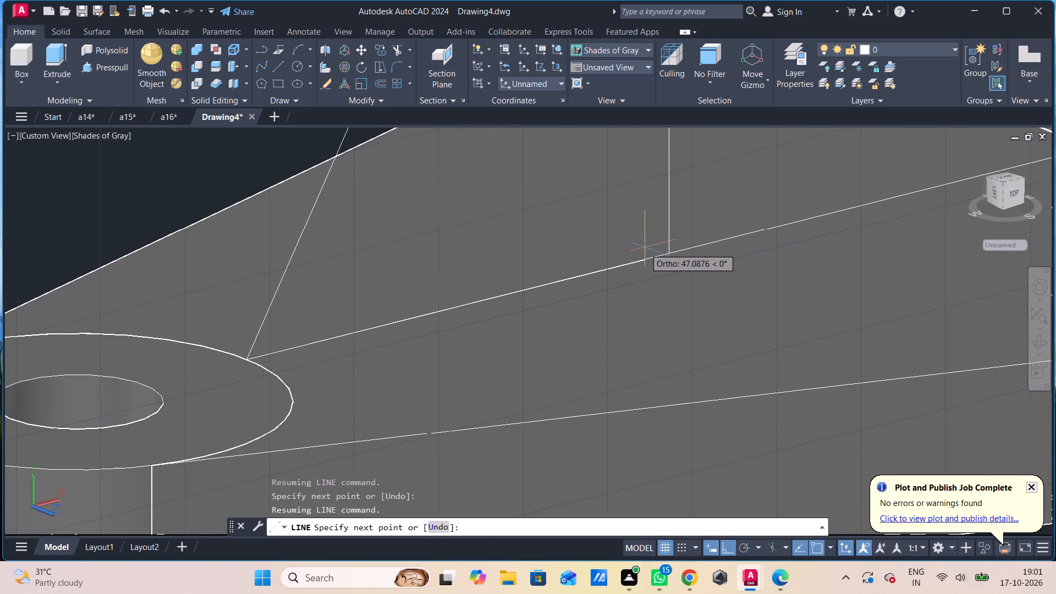
pyautogui.click(670, 255)
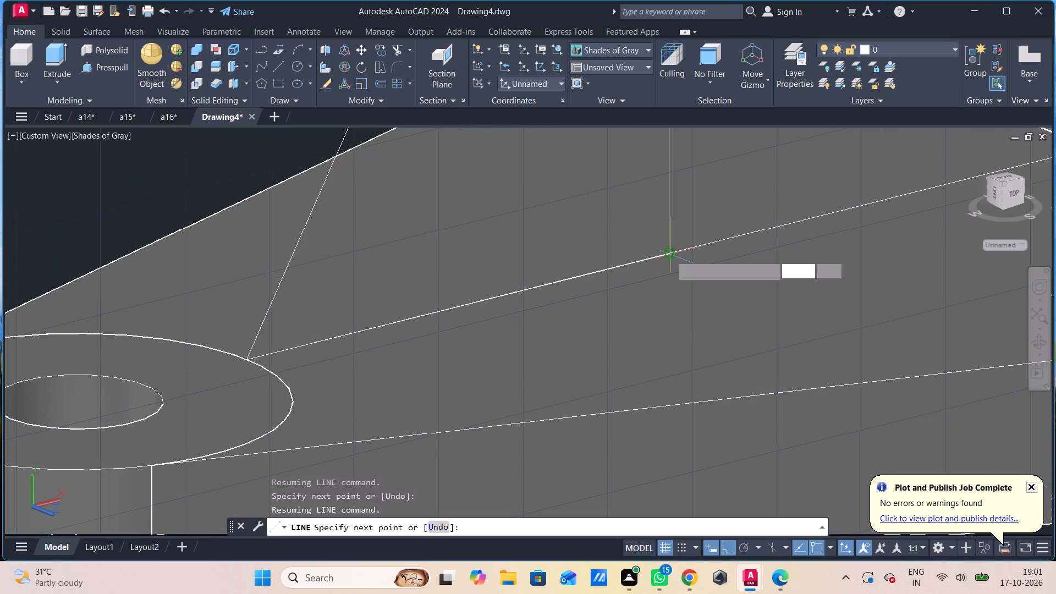
pyautogui.press('Escape')
# Change the visual style of the model view to 2D Wireframe.
pyautogui.scroll(-2, 409, 297)
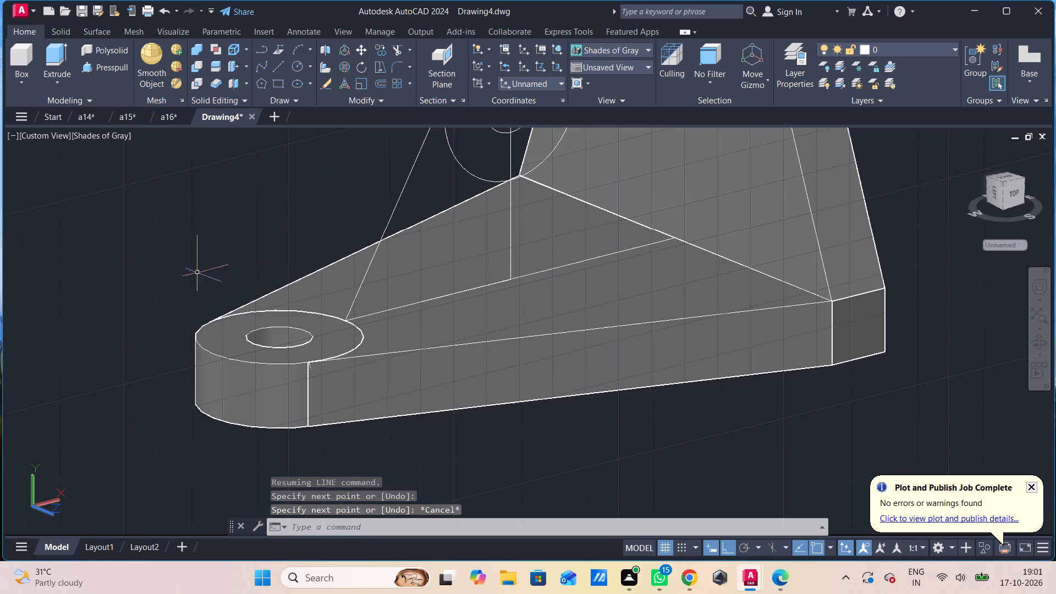
pyautogui.click(113, 136)
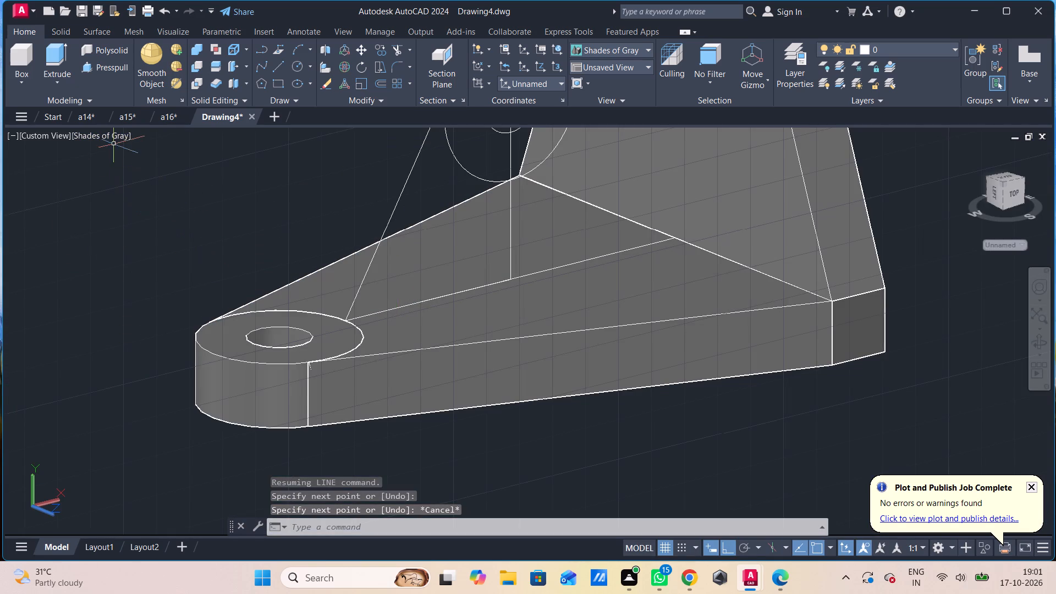
pyautogui.click(114, 139)
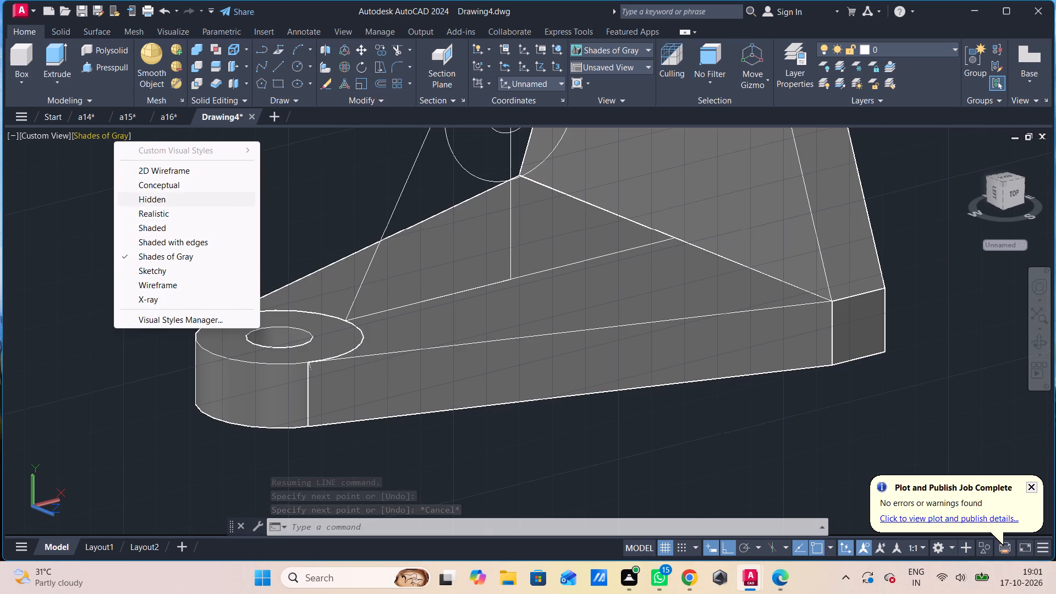
pyautogui.click(167, 172)
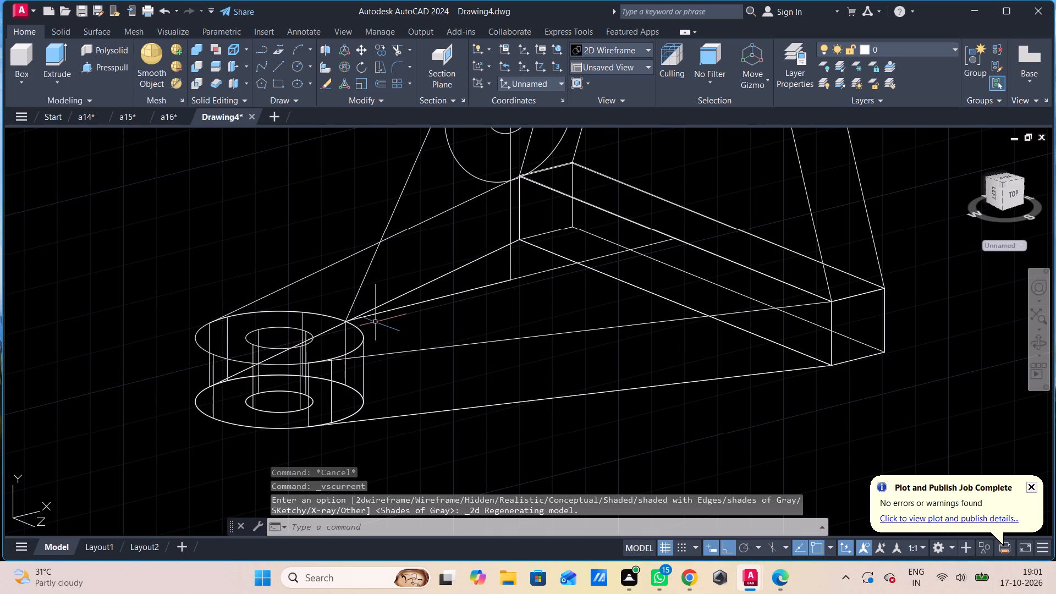
# Delete the long centre line running across the plate from the boss edge.
pyautogui.click(377, 311)
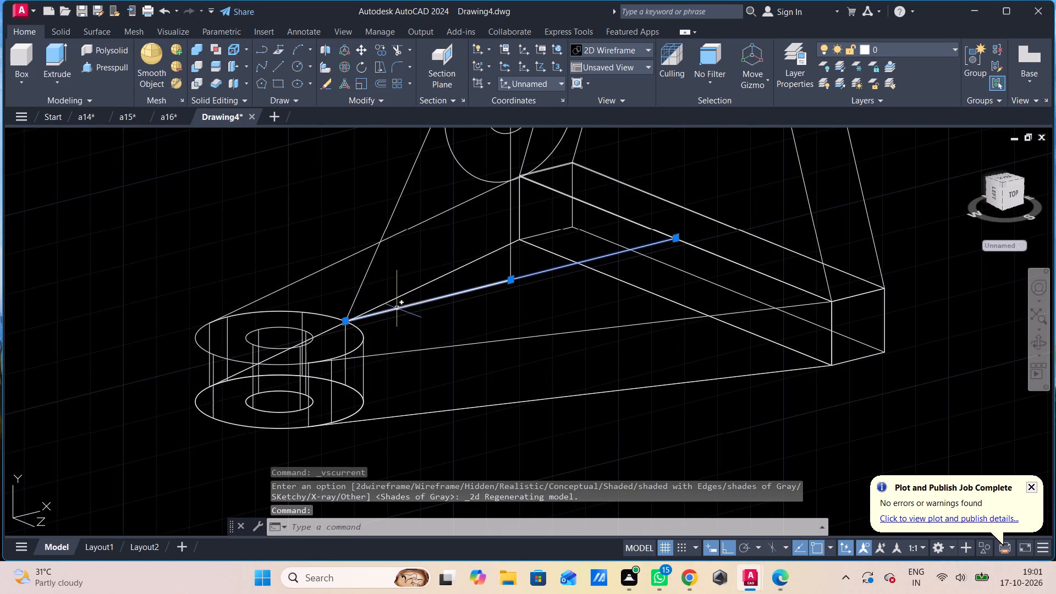
pyautogui.press('Delete')
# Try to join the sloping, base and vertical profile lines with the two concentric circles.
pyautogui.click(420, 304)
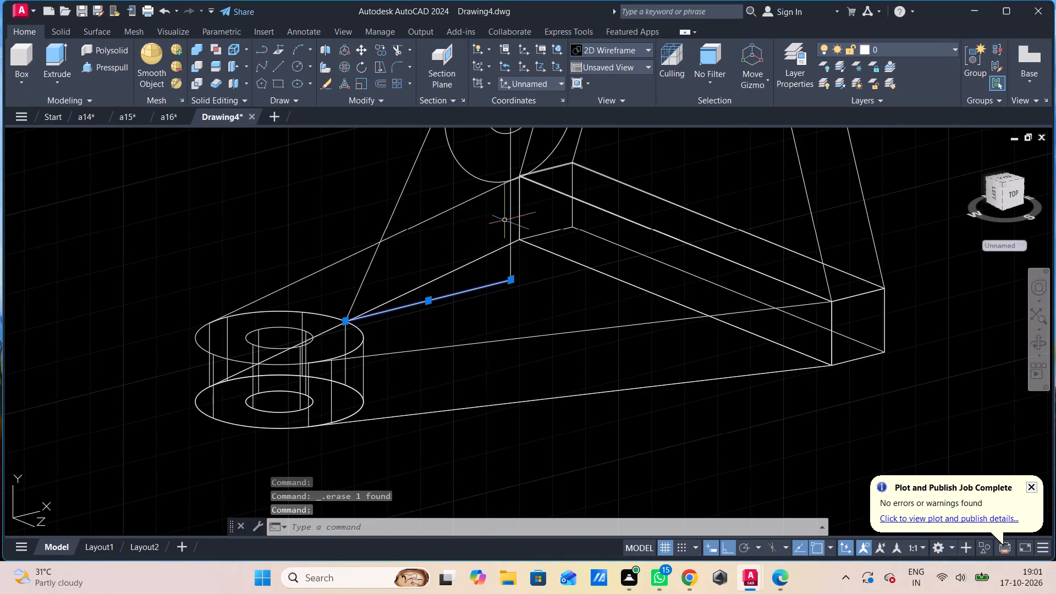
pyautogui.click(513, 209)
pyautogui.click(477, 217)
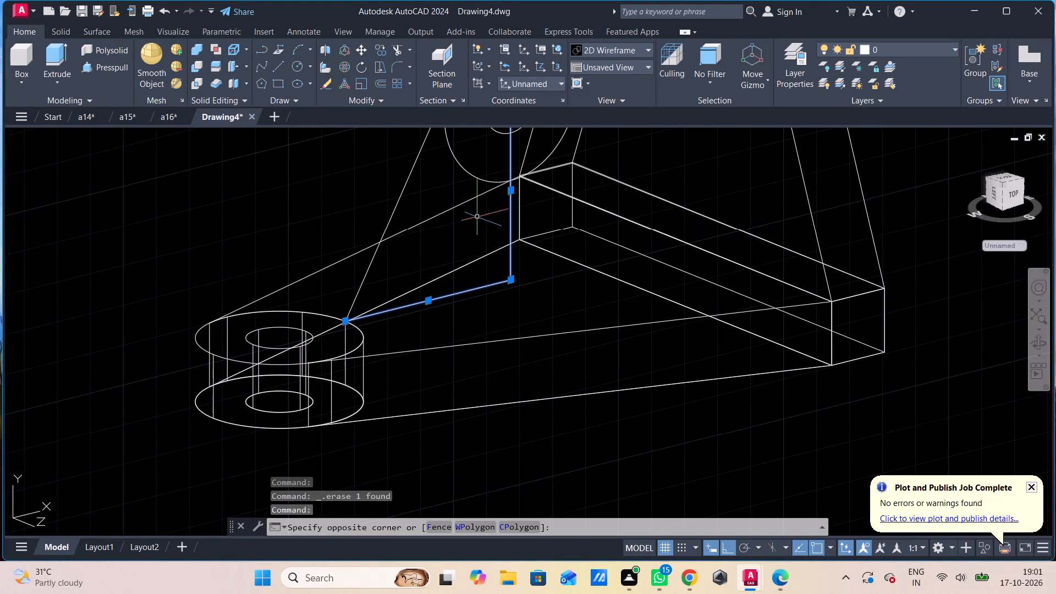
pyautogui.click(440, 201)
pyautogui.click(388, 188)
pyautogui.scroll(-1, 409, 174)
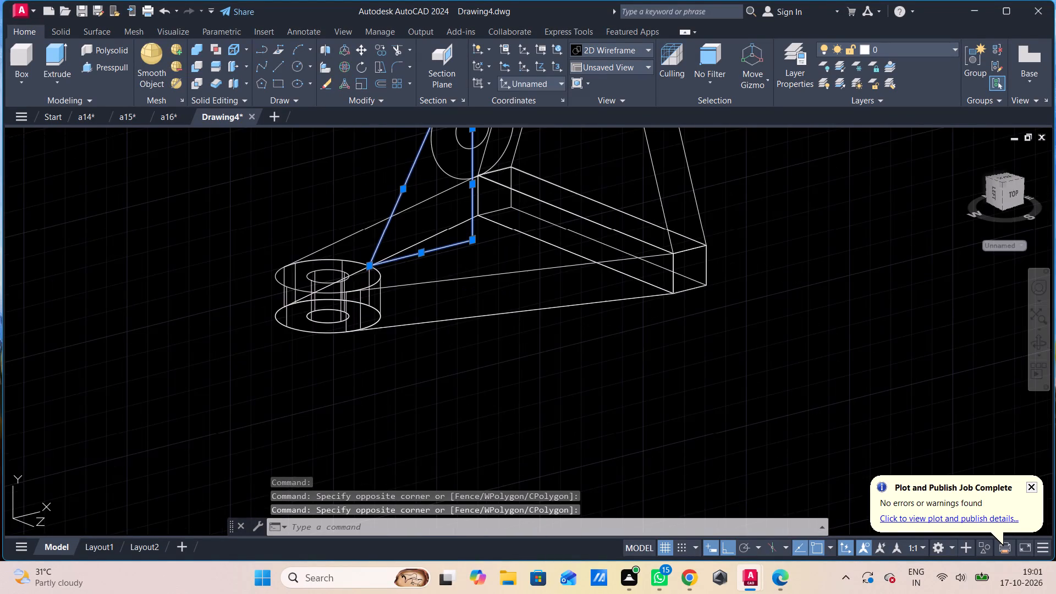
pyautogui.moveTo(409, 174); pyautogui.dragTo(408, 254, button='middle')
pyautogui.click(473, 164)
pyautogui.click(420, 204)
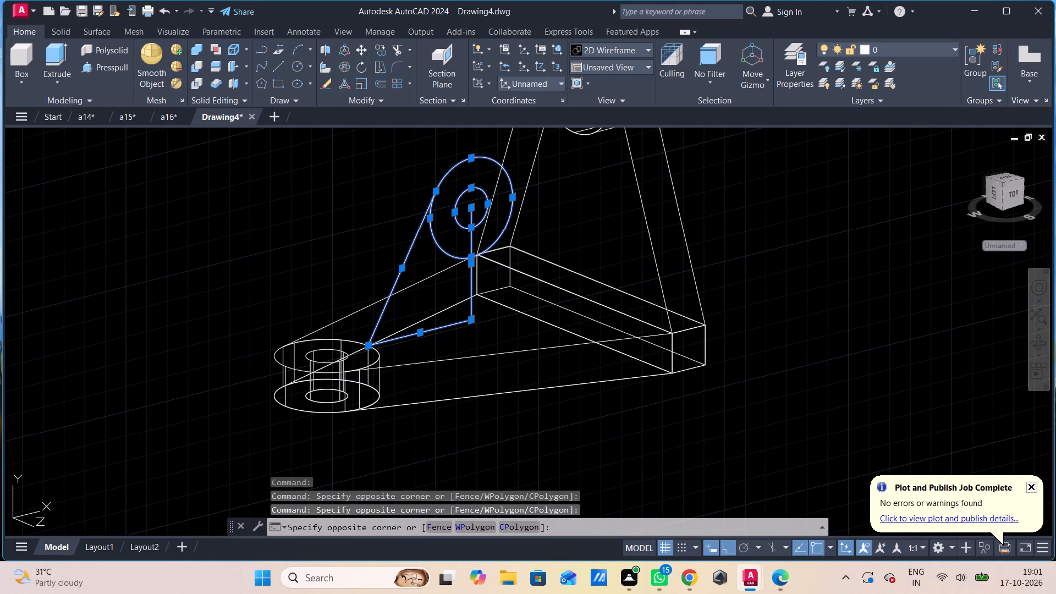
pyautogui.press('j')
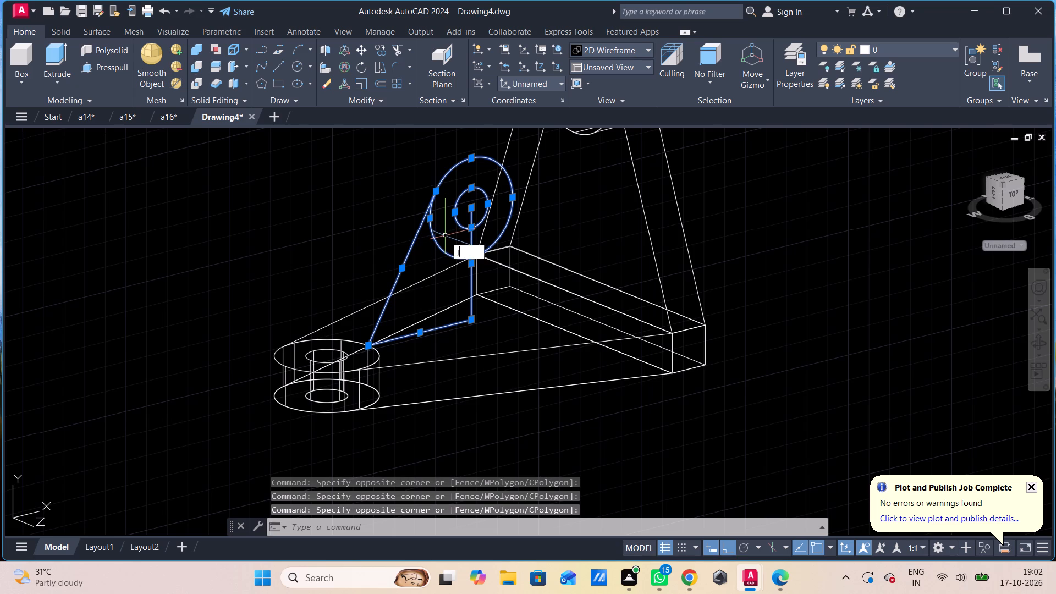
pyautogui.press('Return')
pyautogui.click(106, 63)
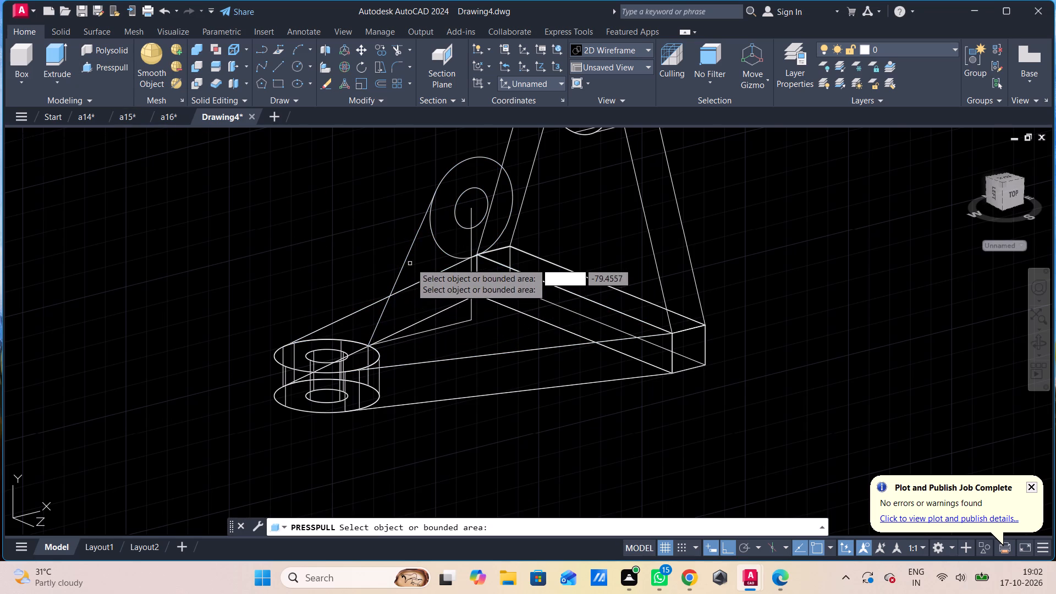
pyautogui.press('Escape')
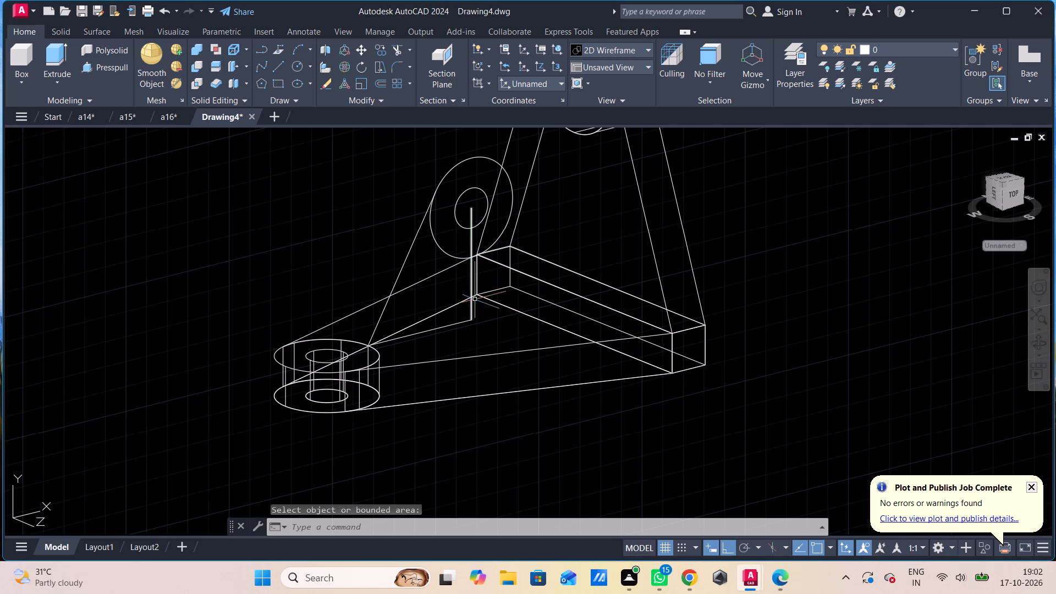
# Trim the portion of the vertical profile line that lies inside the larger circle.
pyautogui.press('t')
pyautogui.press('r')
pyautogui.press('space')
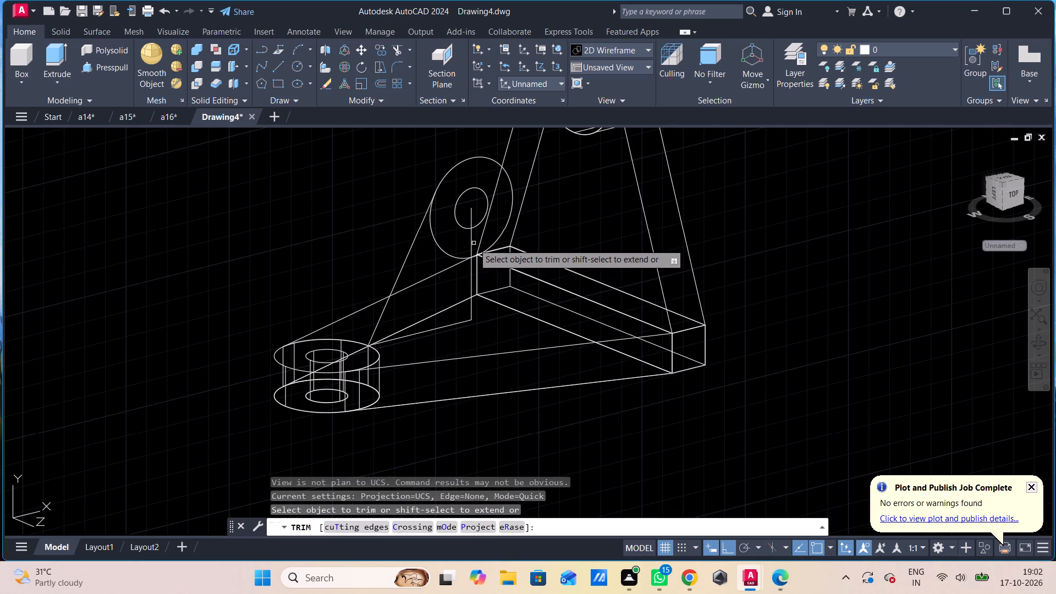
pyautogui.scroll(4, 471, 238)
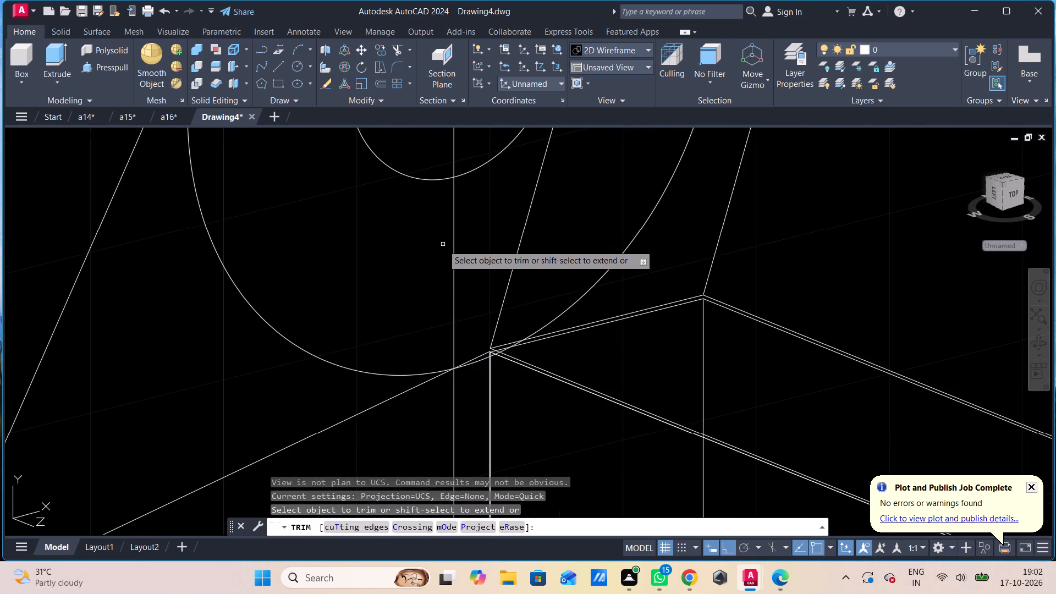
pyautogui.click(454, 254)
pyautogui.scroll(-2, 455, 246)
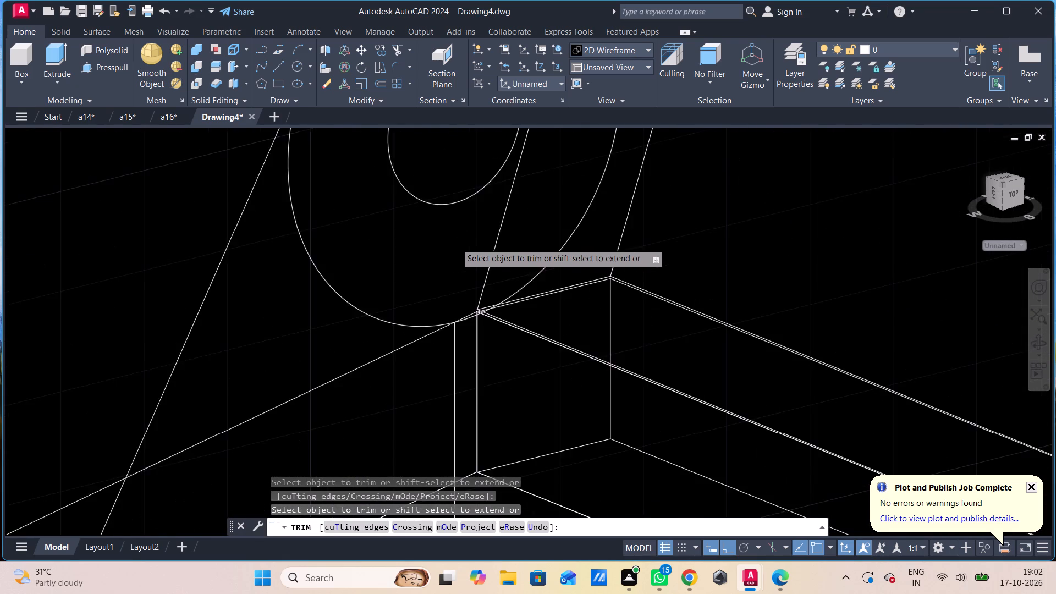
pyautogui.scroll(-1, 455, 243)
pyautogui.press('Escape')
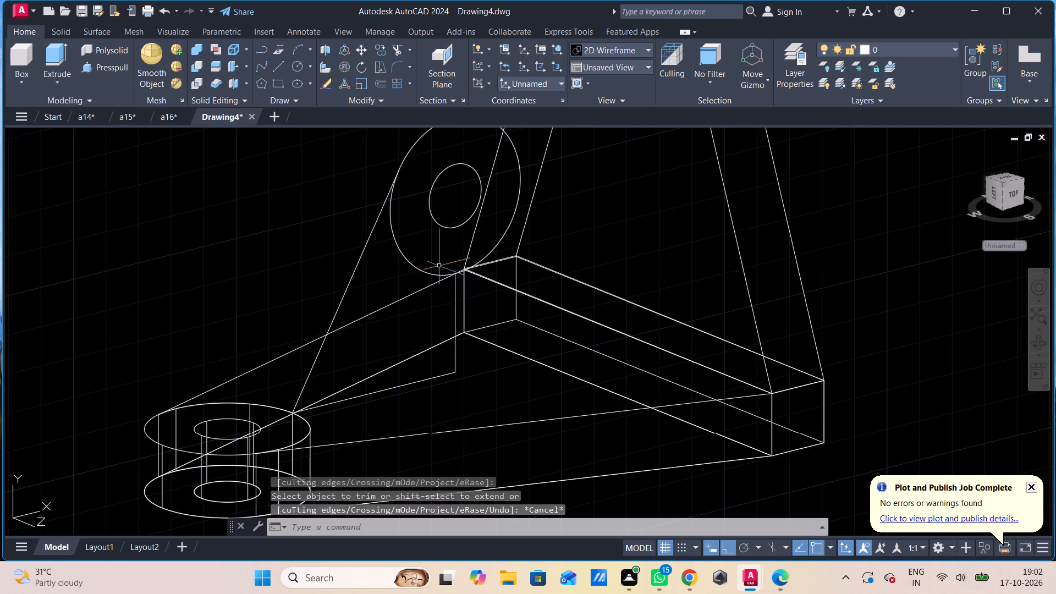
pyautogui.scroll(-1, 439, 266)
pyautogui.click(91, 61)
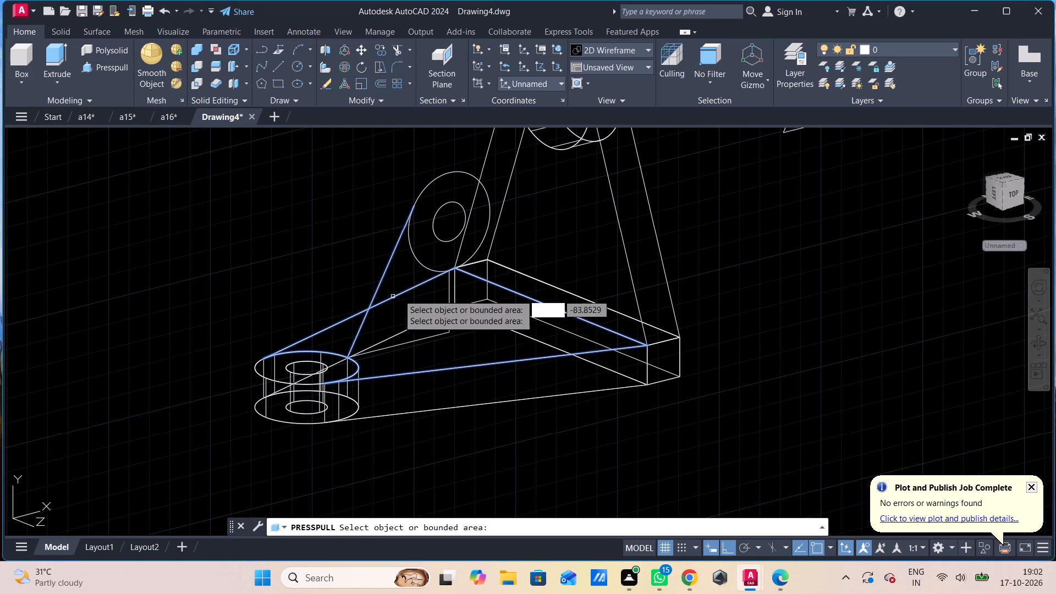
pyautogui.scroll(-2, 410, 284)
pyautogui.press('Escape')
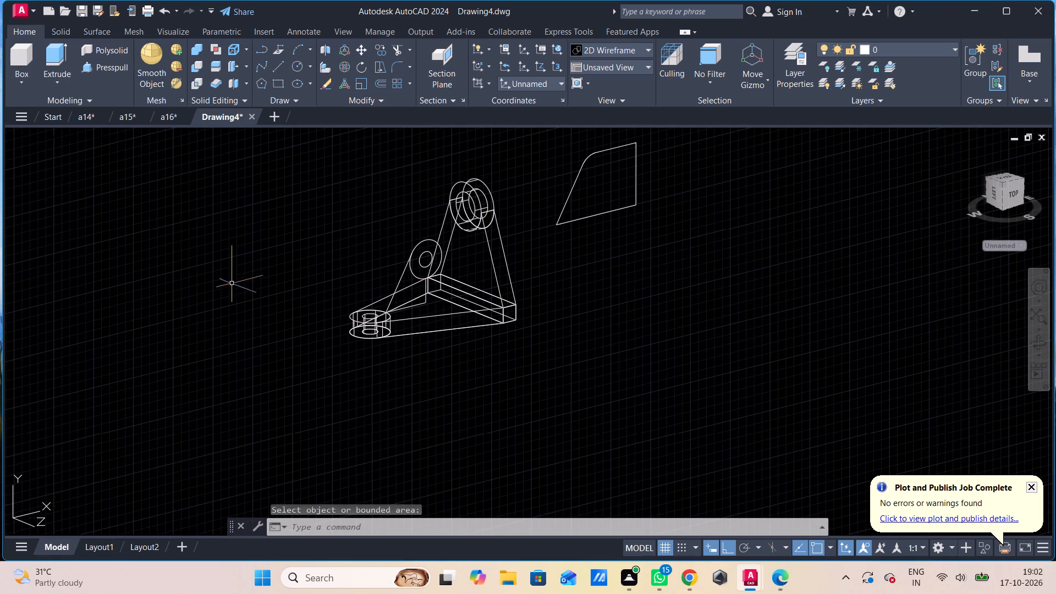
# Change the visual style of the model view to Shades of Gray.
pyautogui.click(81, 134)
pyautogui.click(128, 255)
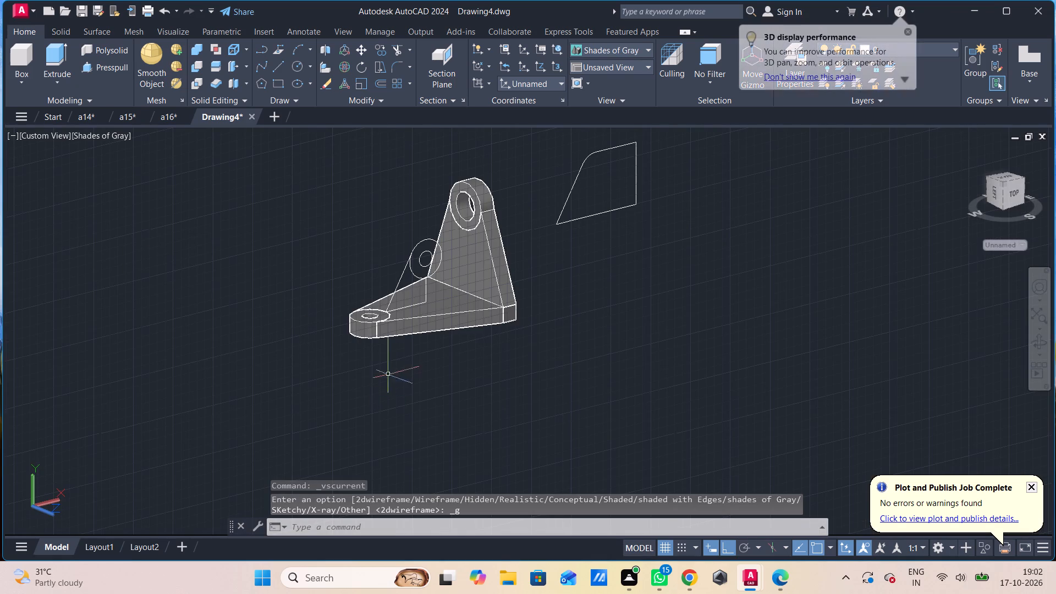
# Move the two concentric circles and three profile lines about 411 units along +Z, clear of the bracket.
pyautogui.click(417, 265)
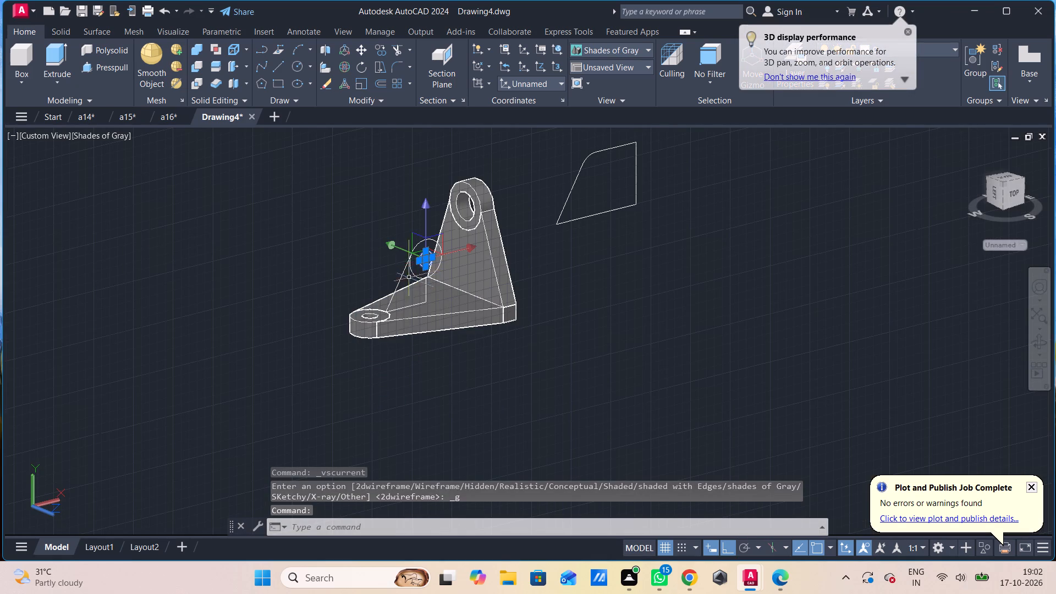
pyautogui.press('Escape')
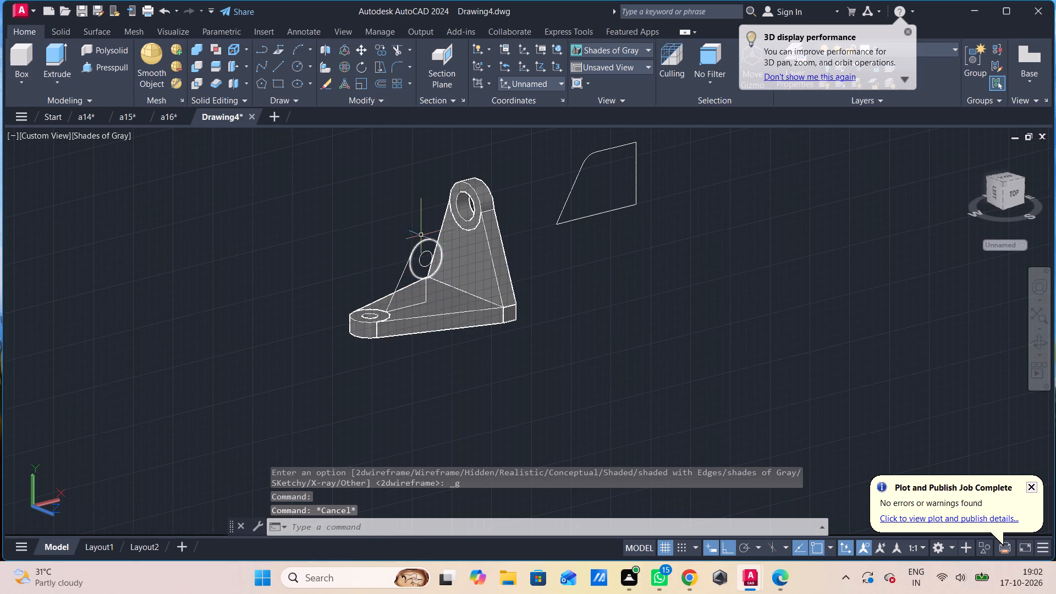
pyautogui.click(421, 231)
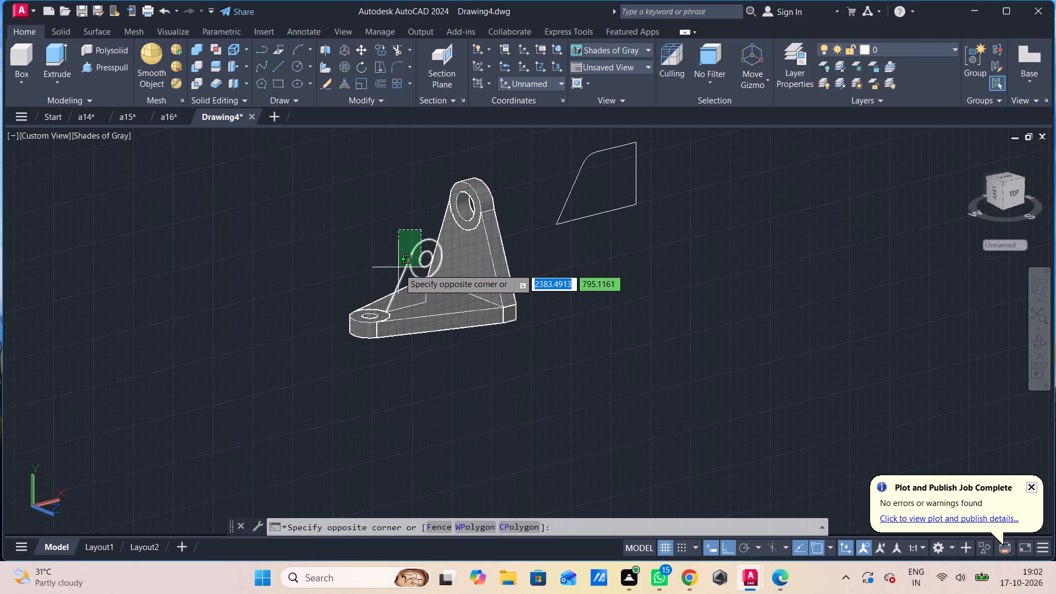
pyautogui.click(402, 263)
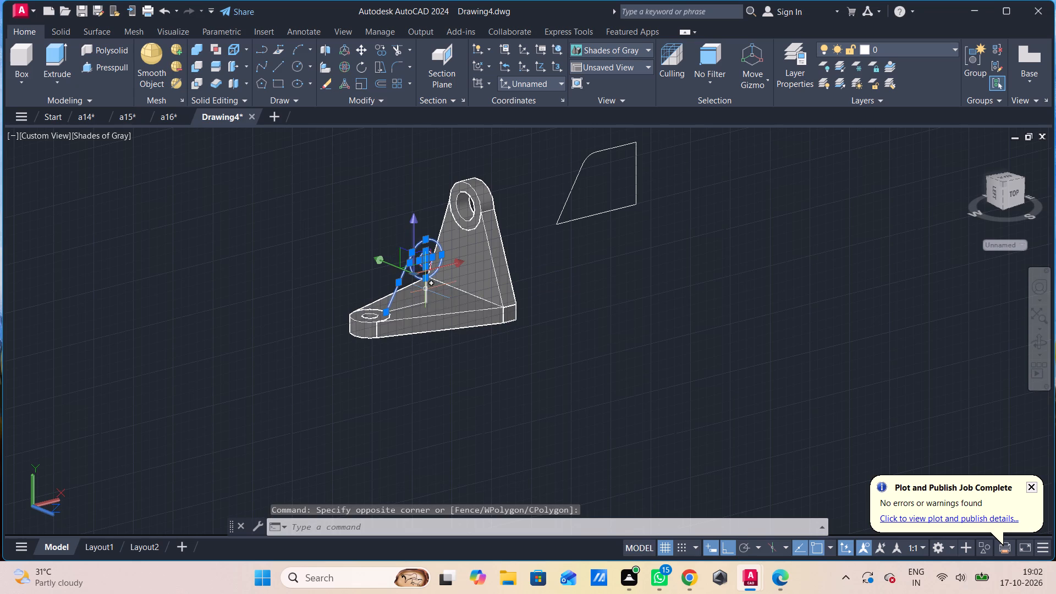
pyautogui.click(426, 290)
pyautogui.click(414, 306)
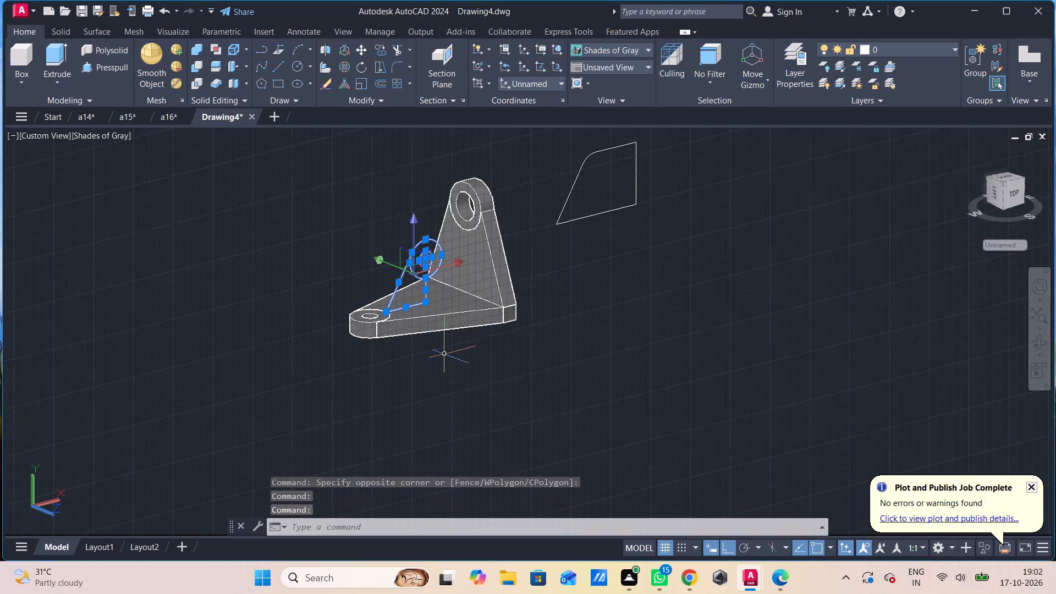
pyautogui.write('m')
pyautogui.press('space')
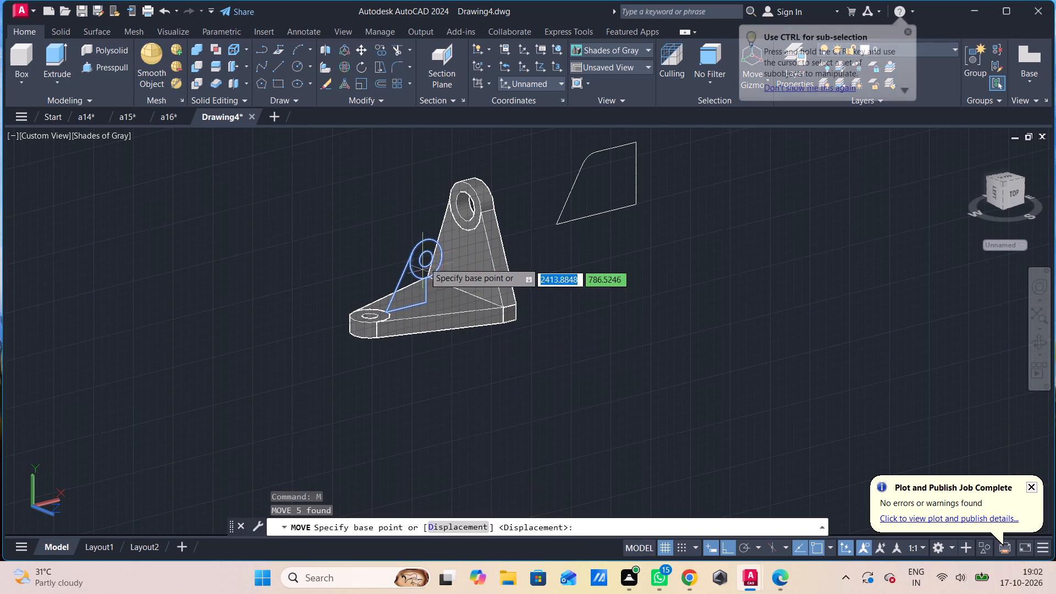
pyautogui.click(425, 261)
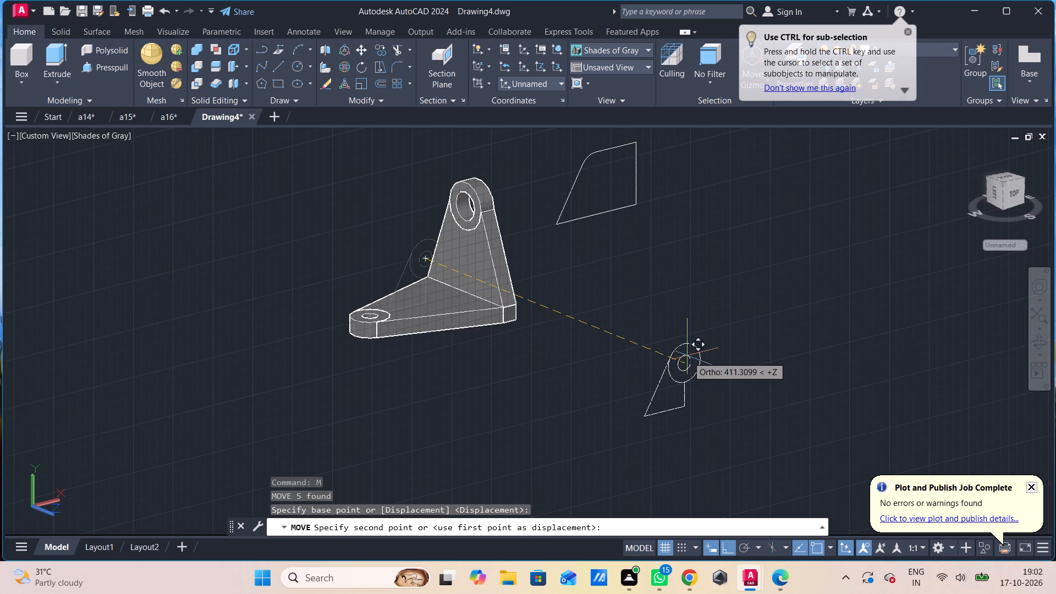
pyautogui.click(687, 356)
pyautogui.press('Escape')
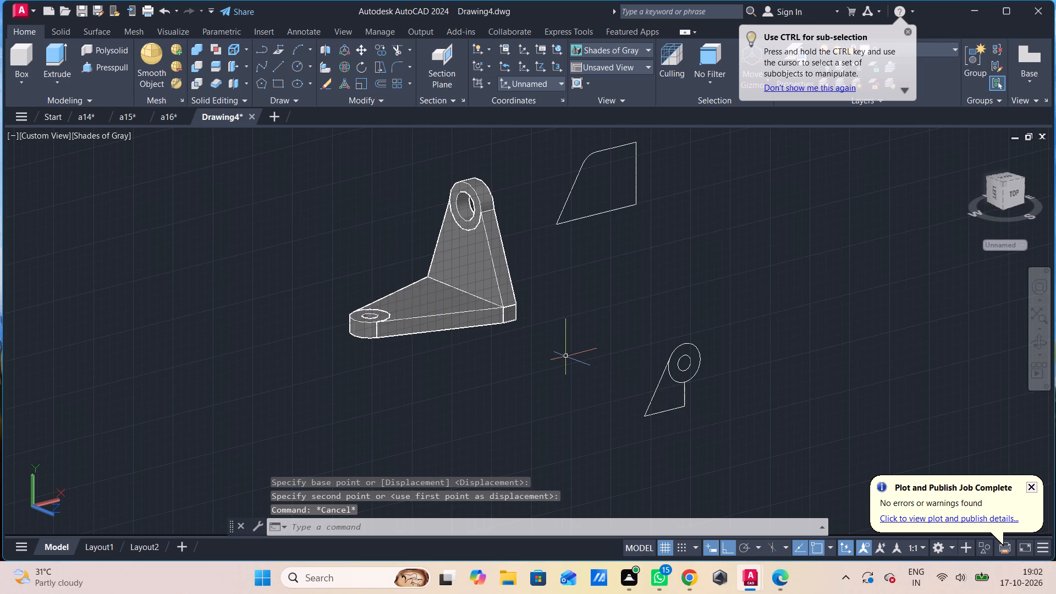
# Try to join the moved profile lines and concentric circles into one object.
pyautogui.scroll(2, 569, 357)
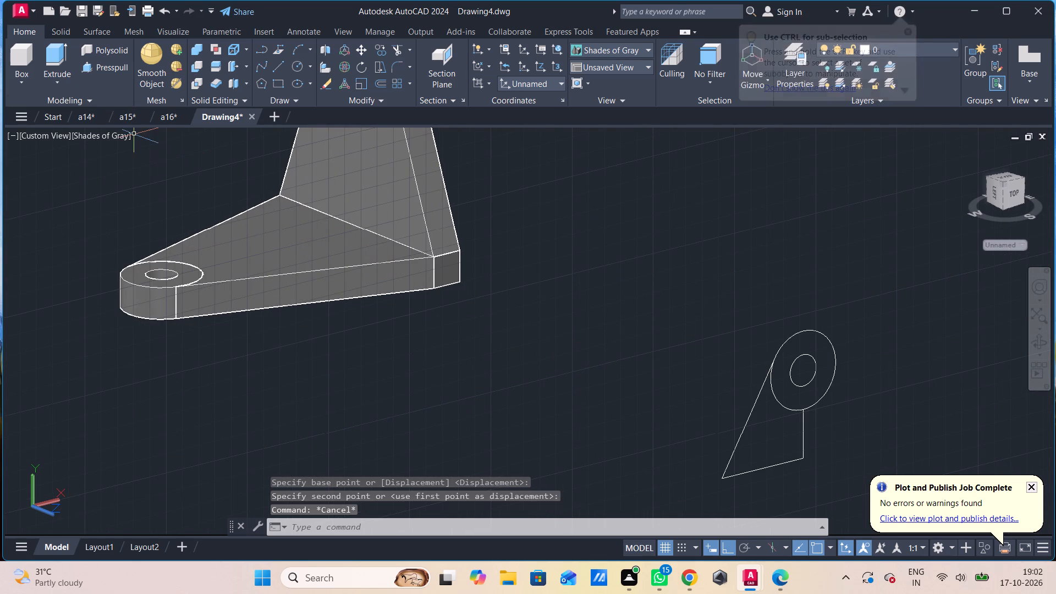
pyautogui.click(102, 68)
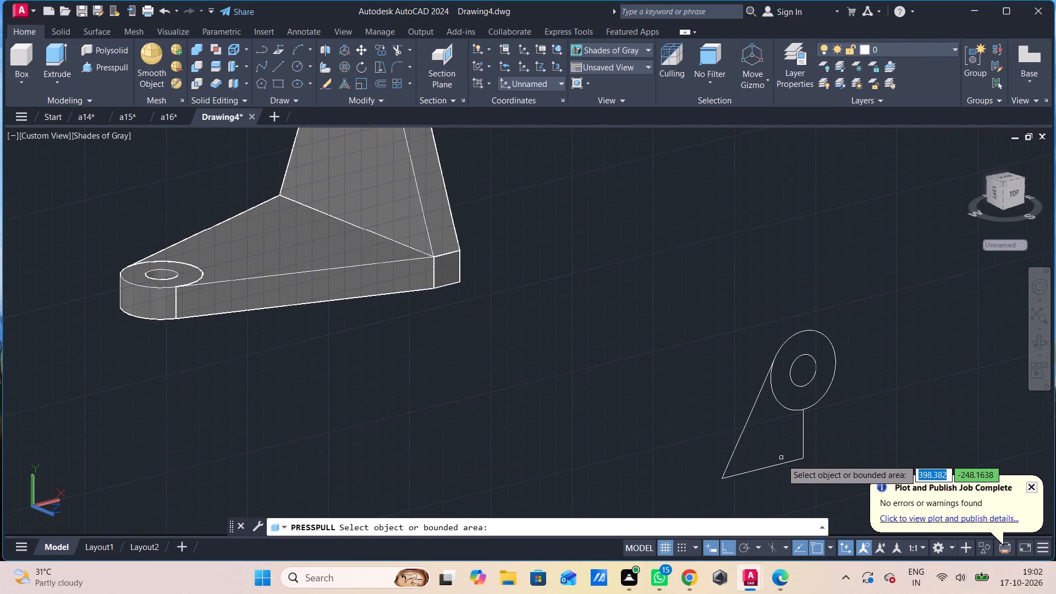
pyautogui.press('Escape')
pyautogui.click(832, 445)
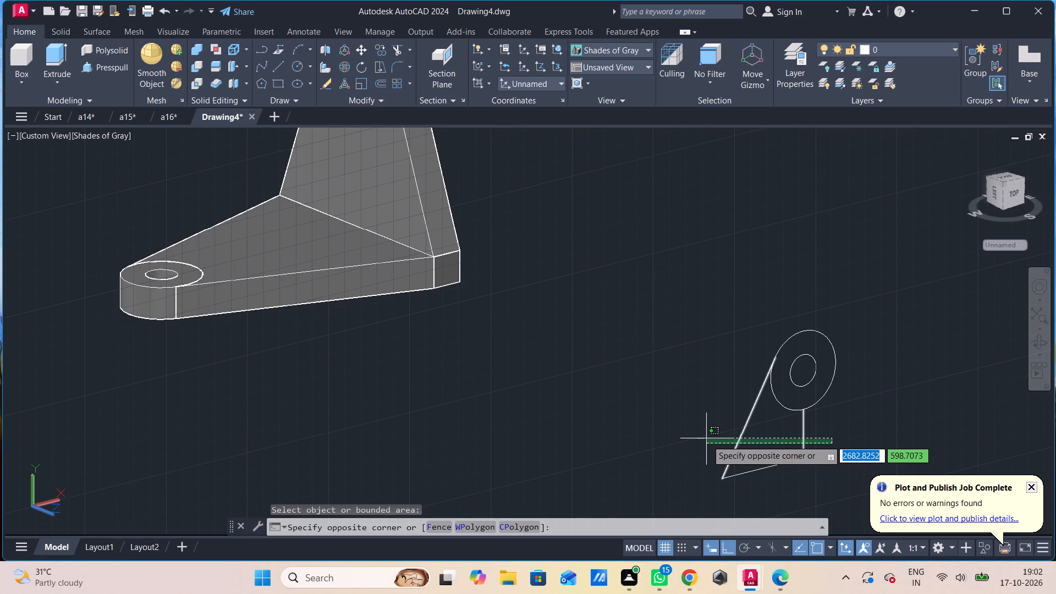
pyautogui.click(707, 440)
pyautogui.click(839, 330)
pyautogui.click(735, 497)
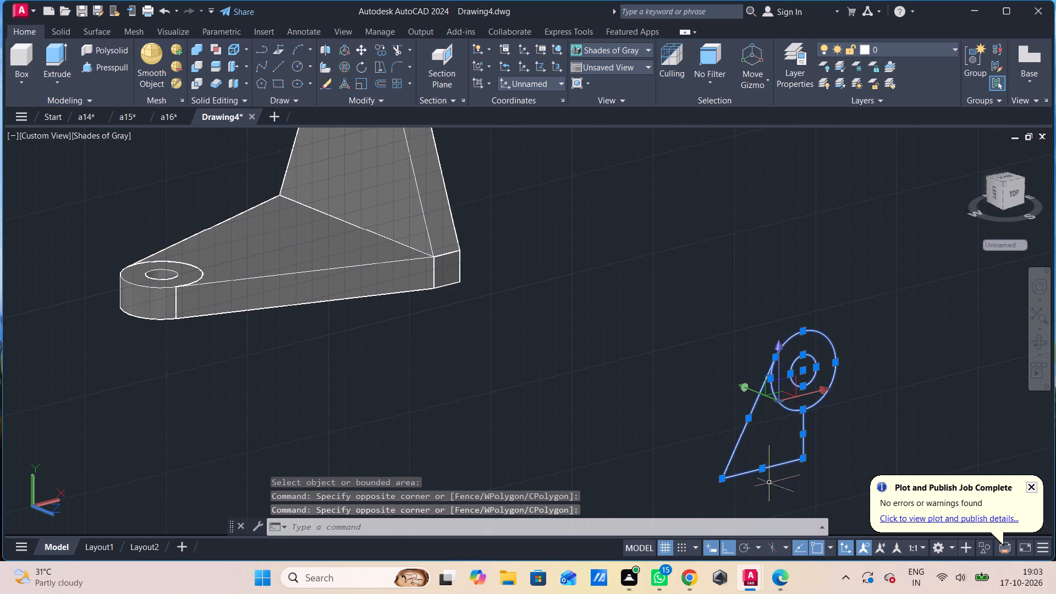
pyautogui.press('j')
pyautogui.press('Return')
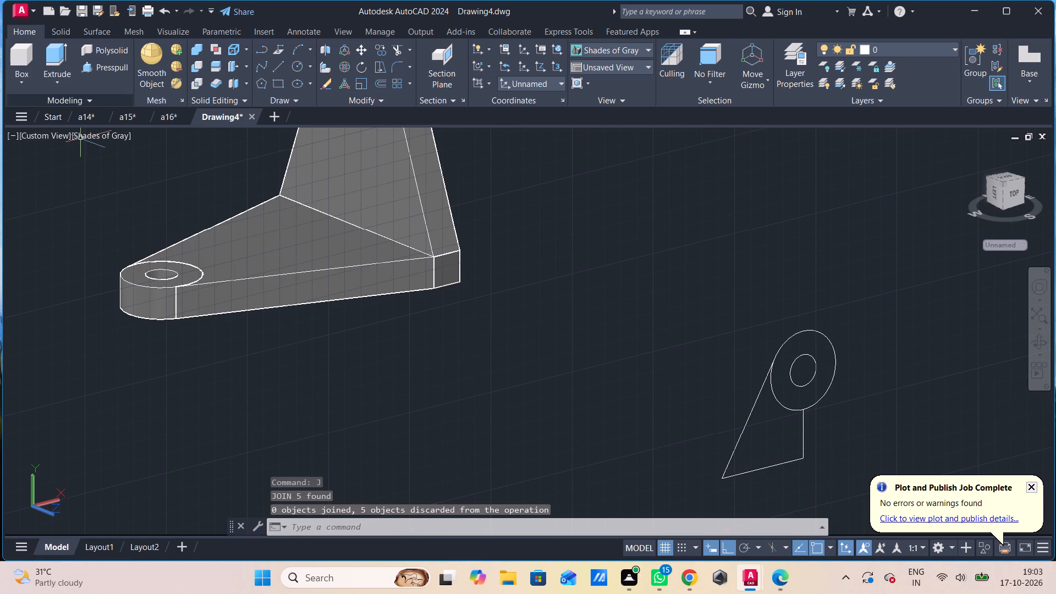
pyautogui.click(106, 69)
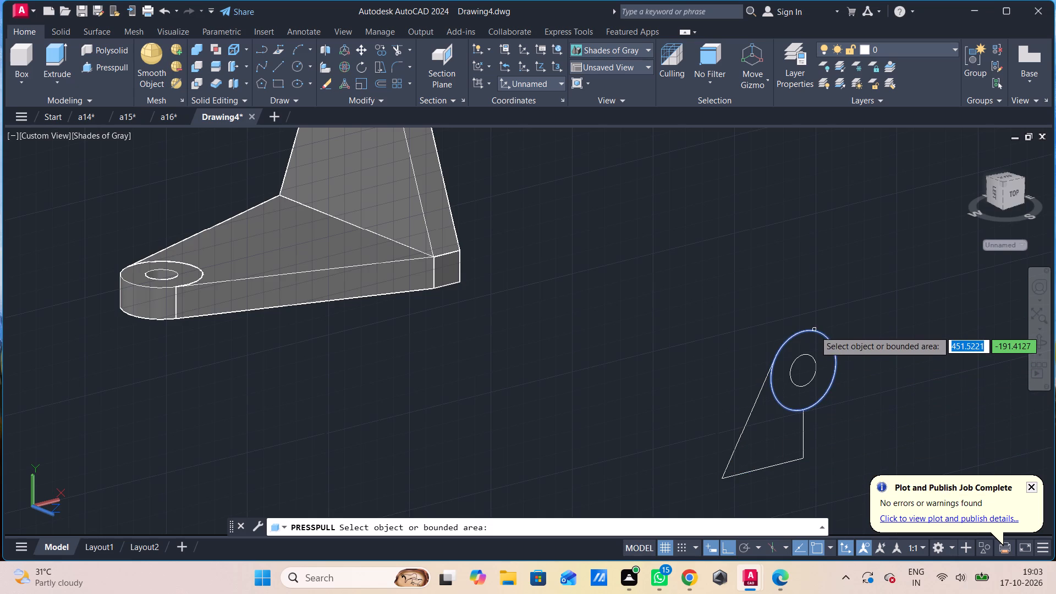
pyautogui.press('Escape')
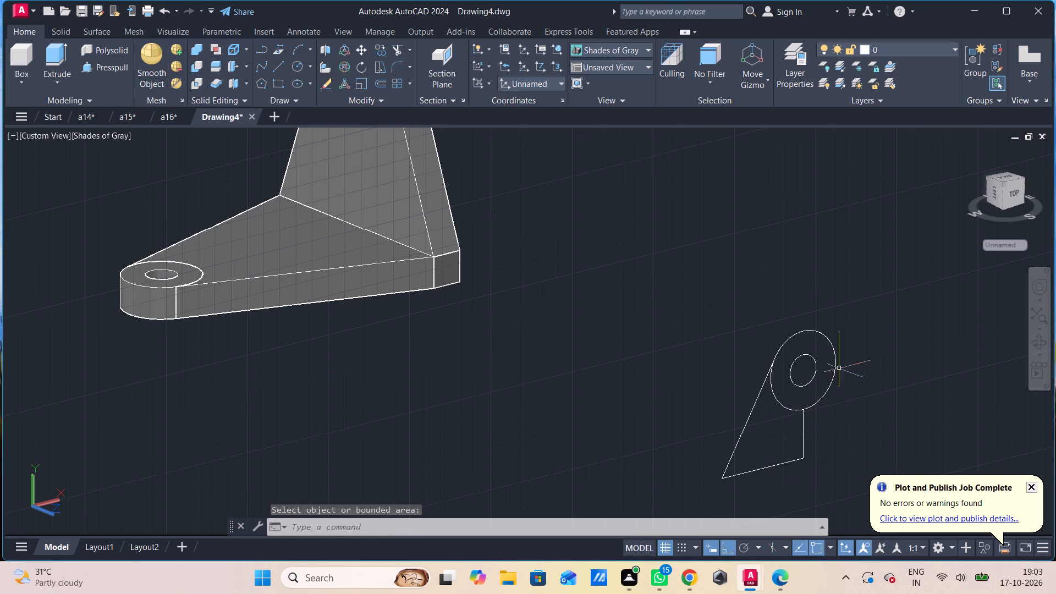
# Delete the moved concentric circles together with the three profile lines.
pyautogui.click(853, 328)
pyautogui.click(665, 494)
pyautogui.press('Delete')
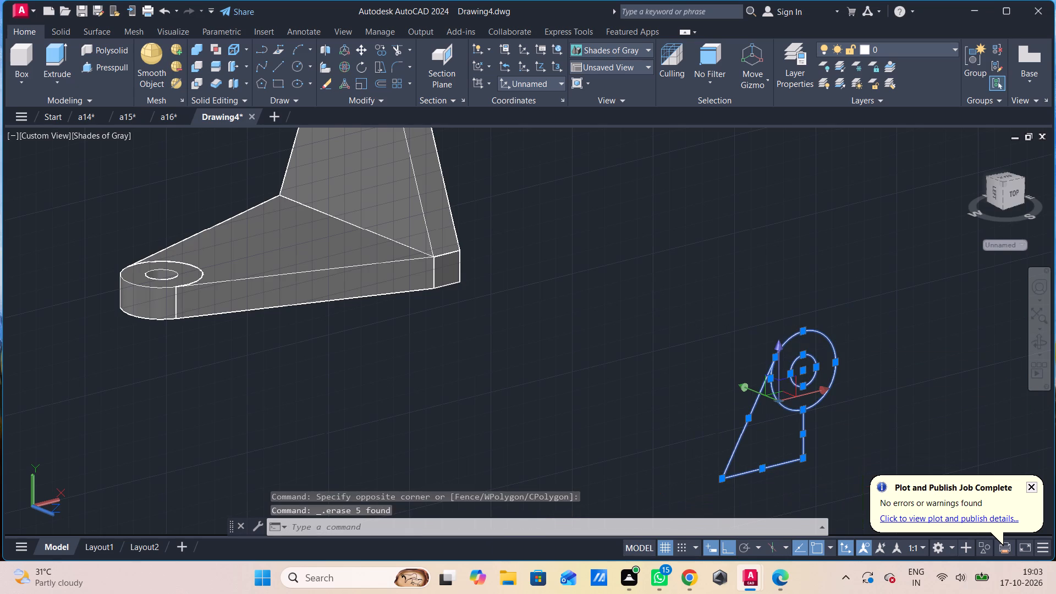
# Switch the model to the Front view.
pyautogui.scroll(-1, 860, 514)
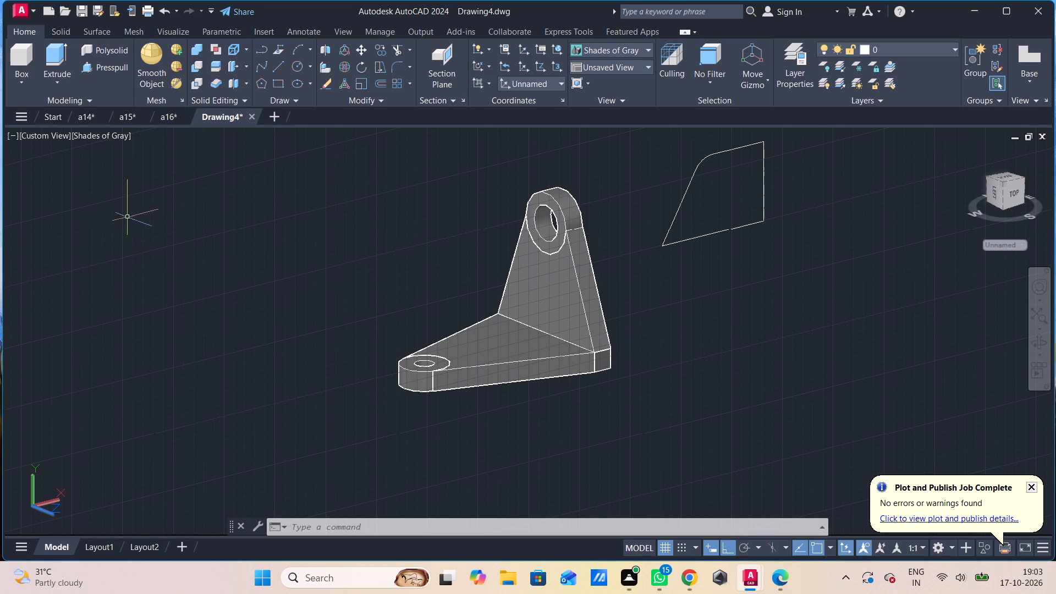
pyautogui.click(52, 134)
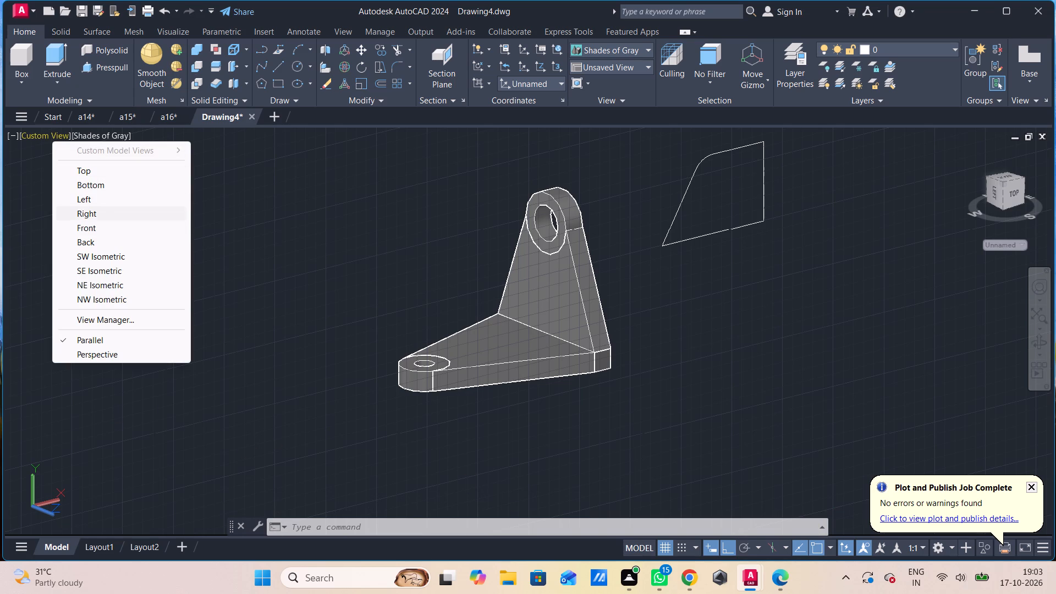
pyautogui.click(103, 231)
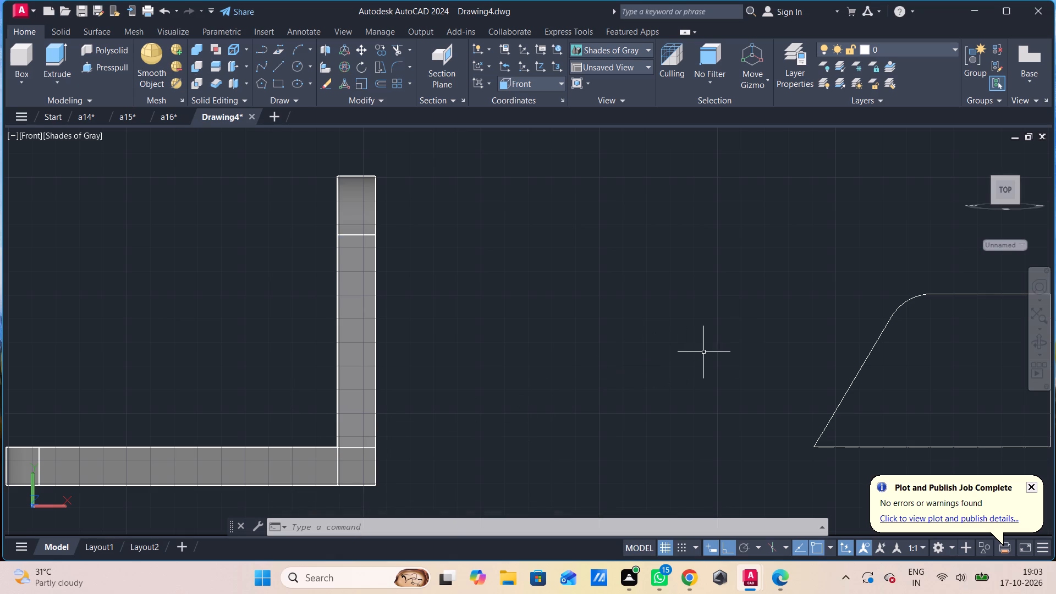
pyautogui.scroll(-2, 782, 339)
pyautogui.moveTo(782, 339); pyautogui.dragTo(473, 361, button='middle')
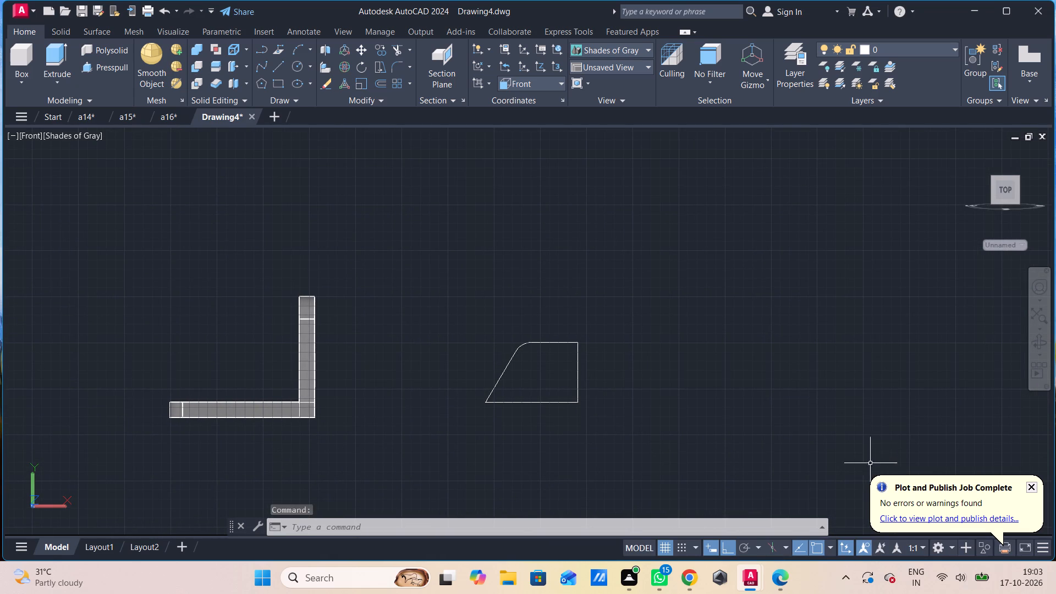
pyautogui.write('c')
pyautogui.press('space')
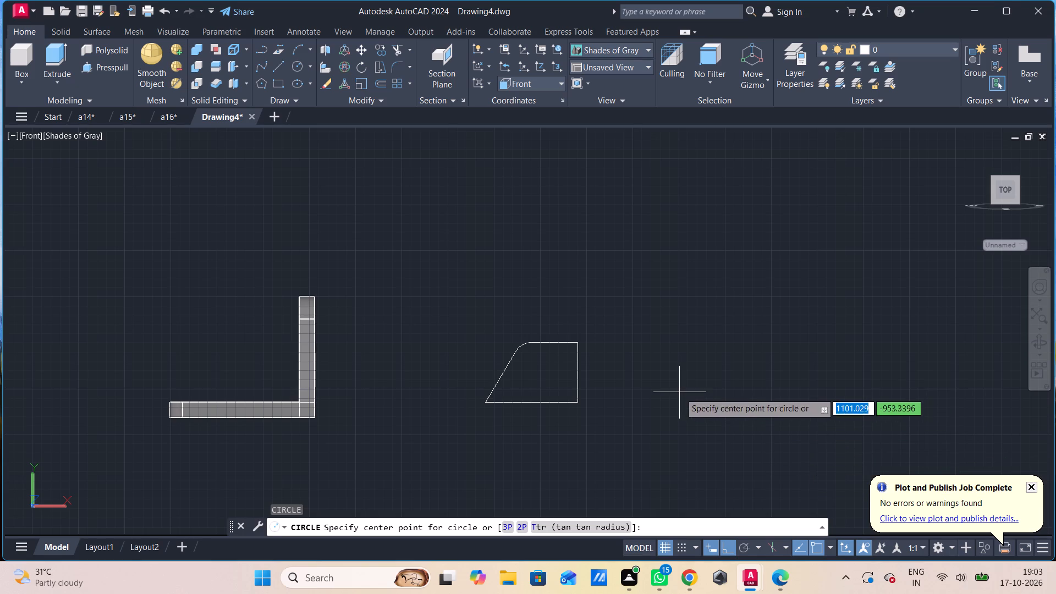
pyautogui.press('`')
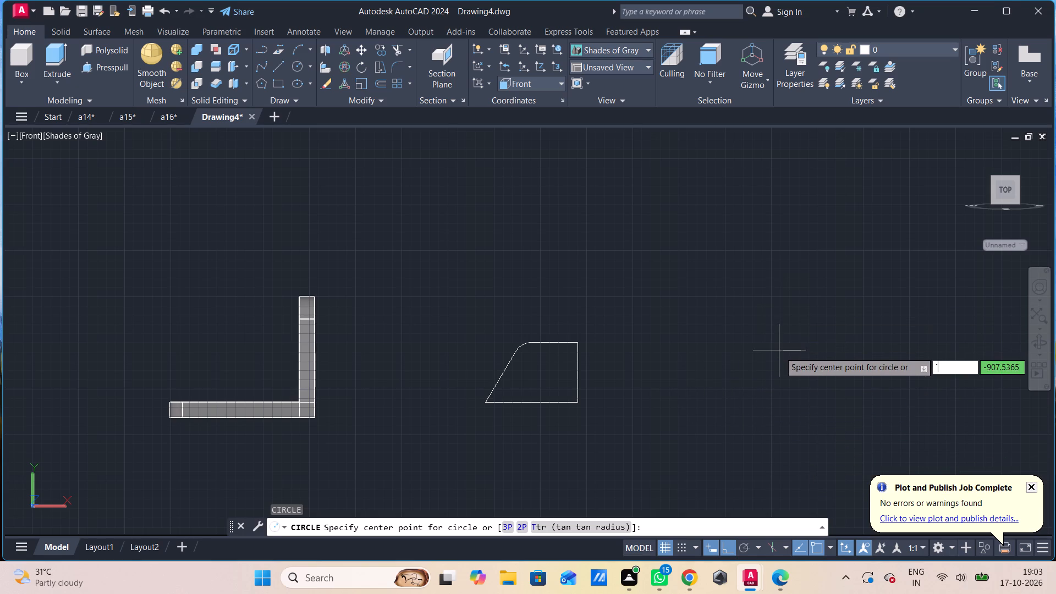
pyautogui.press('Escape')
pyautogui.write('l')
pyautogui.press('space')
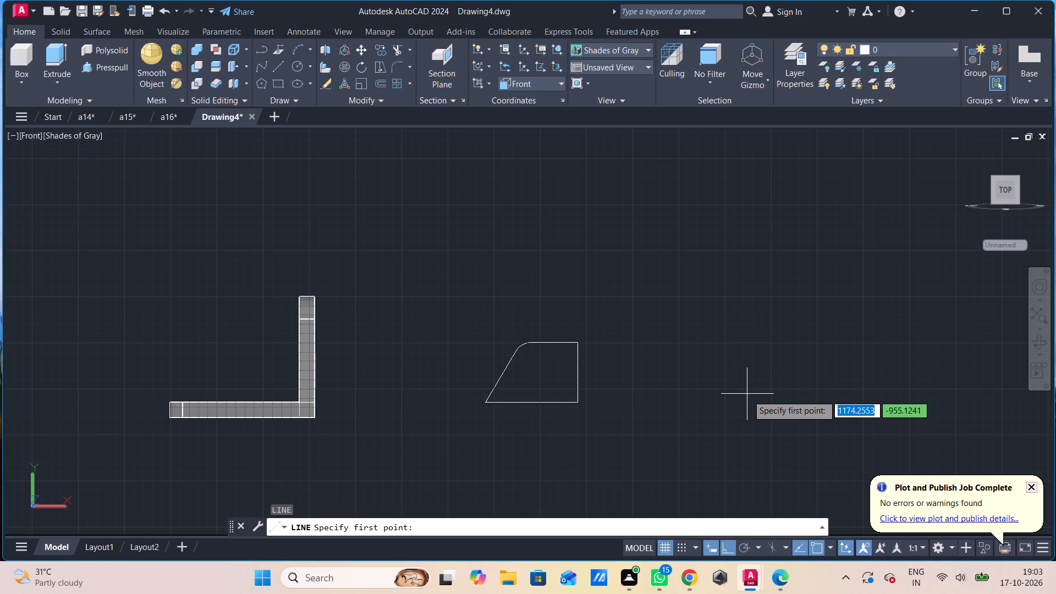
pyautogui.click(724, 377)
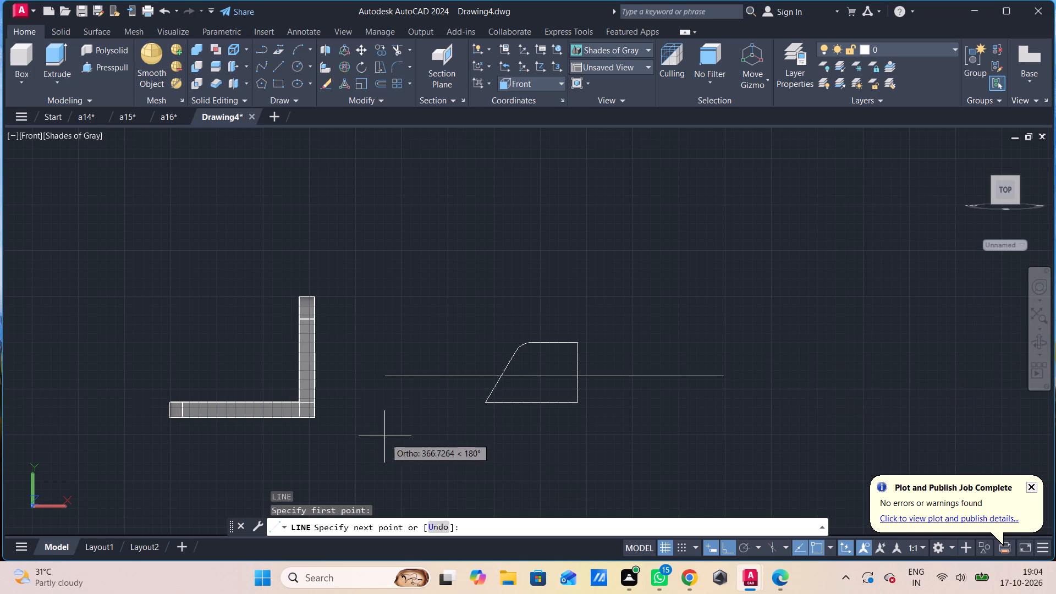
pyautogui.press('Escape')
# Measure the distance from the midpoint of the plate-to-lug junction edge to the boss's circular edge with an aligned dimension.
pyautogui.keyDown('shift'); pyautogui.moveTo(543, 530); pyautogui.dragTo(581, 575, button='middle'); pyautogui.keyUp('shift')
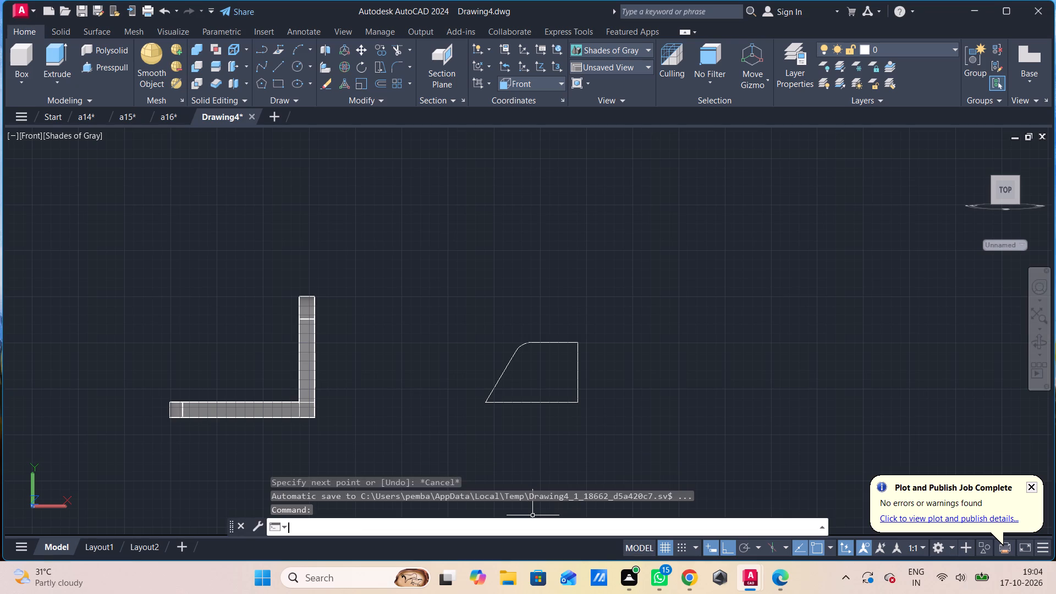
pyautogui.keyDown('shift'); pyautogui.moveTo(581, 575); pyautogui.dragTo(641, 593, button='middle'); pyautogui.keyUp('shift')
pyautogui.keyDown('shift'); pyautogui.moveTo(417, 382); pyautogui.dragTo(478, 471, button='middle'); pyautogui.keyUp('shift')
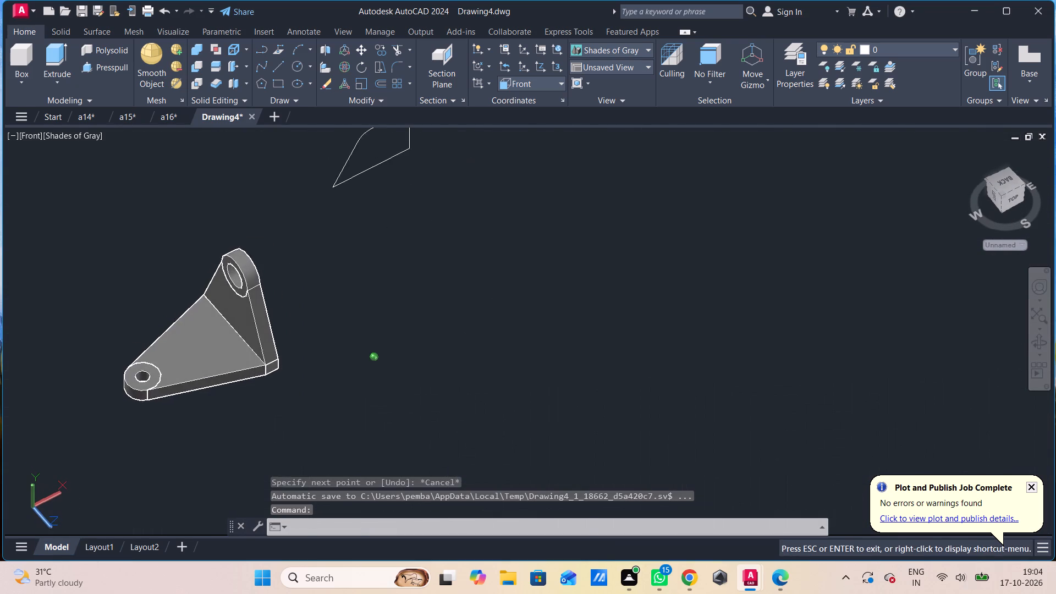
pyautogui.keyDown('shift'); pyautogui.moveTo(478, 471); pyautogui.dragTo(478, 469, button='middle'); pyautogui.keyUp('shift')
pyautogui.press('d')
pyautogui.press('a')
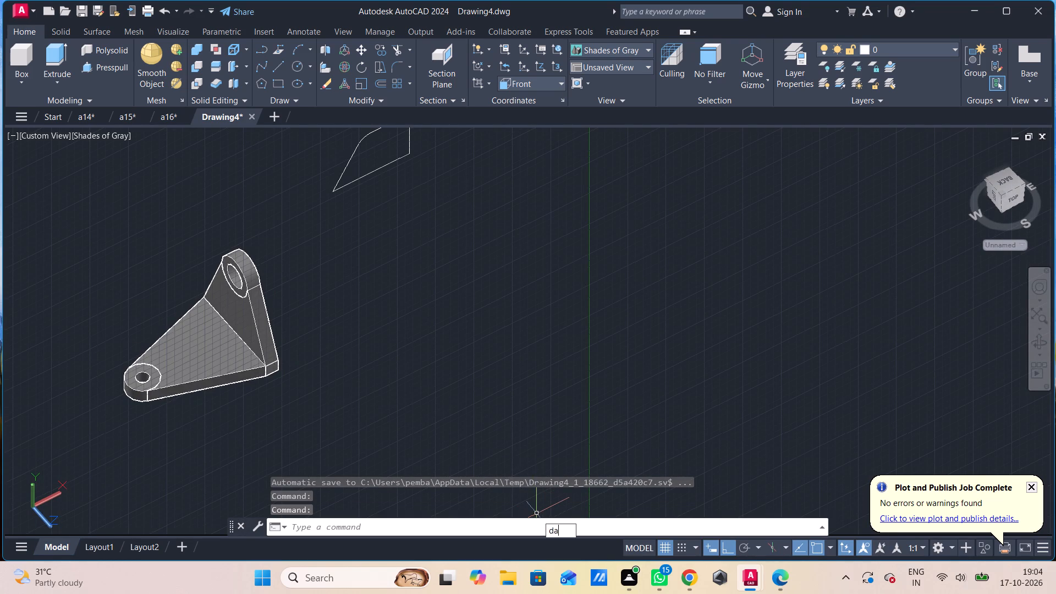
pyautogui.press('l')
pyautogui.press('space')
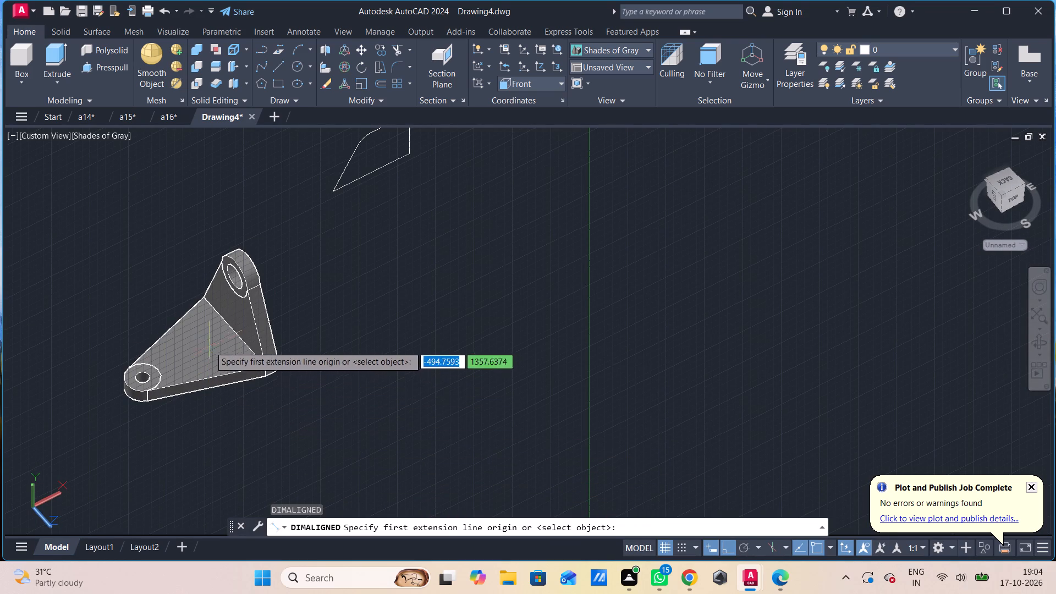
pyautogui.click(234, 330)
pyautogui.scroll(5, 164, 374)
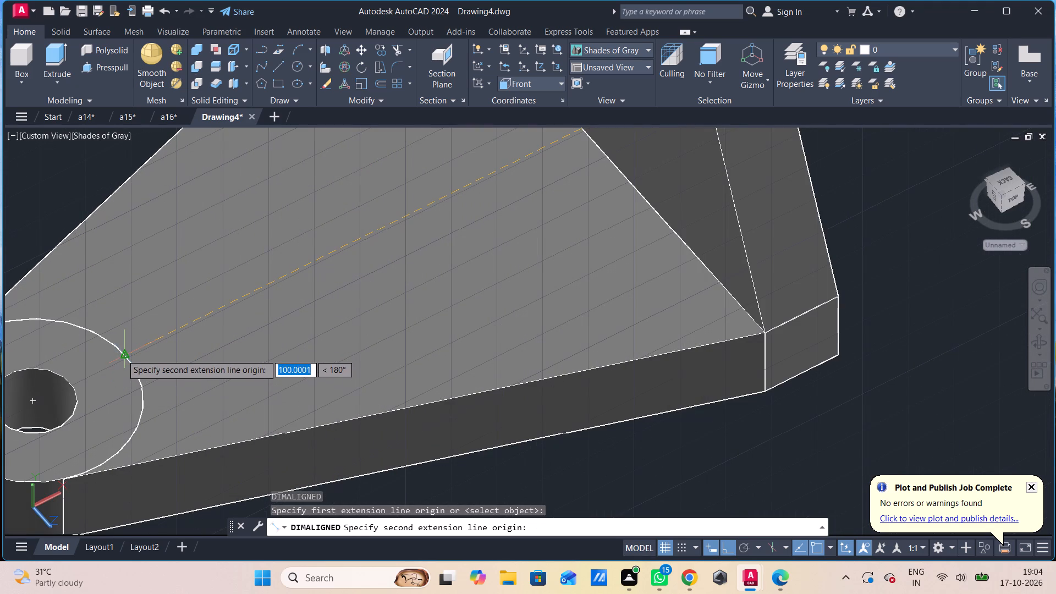
pyautogui.press('Escape')
pyautogui.scroll(-3, 402, 380)
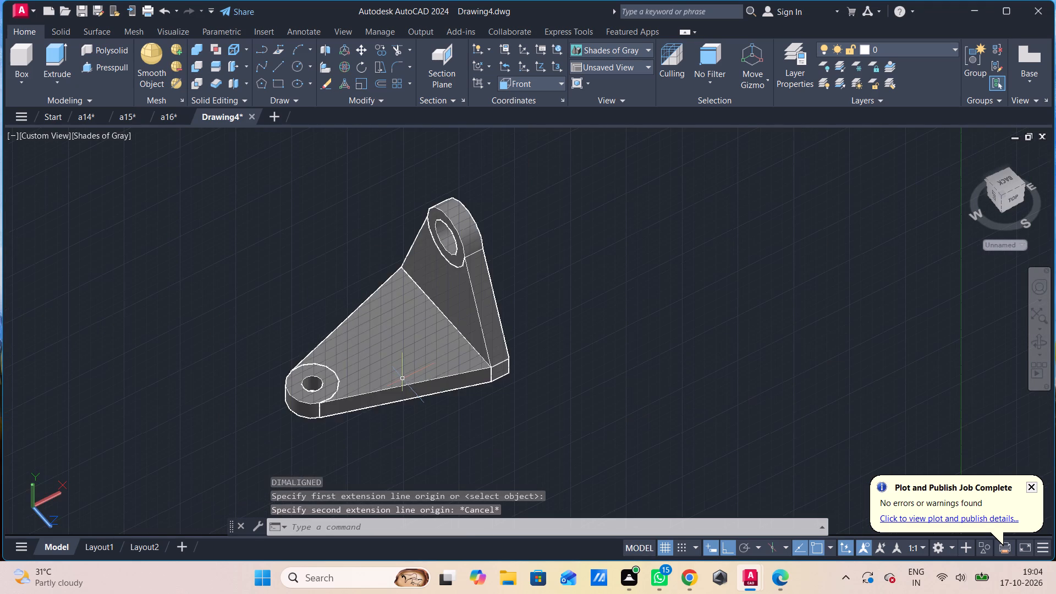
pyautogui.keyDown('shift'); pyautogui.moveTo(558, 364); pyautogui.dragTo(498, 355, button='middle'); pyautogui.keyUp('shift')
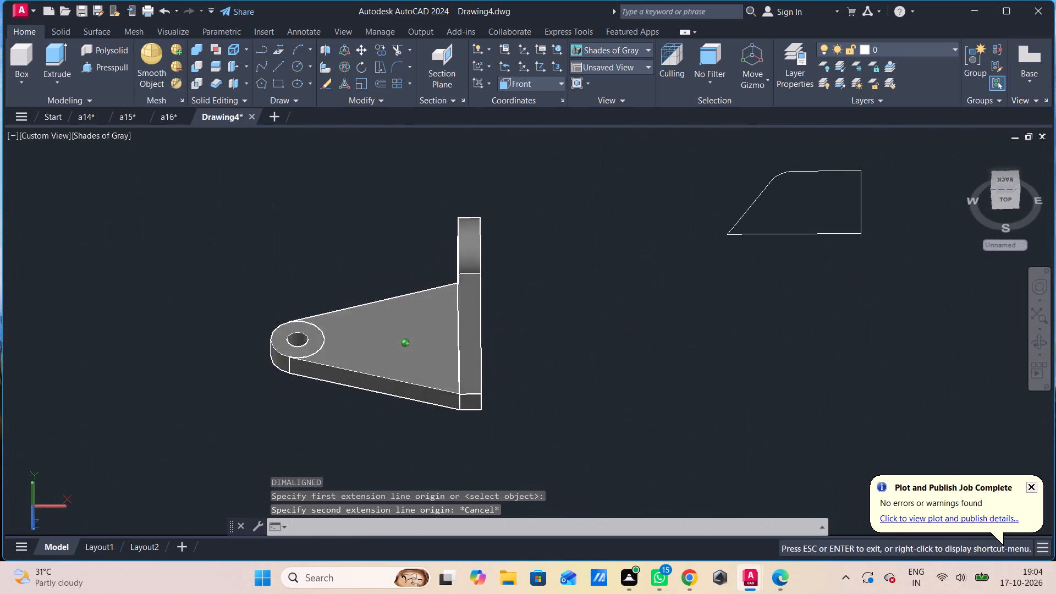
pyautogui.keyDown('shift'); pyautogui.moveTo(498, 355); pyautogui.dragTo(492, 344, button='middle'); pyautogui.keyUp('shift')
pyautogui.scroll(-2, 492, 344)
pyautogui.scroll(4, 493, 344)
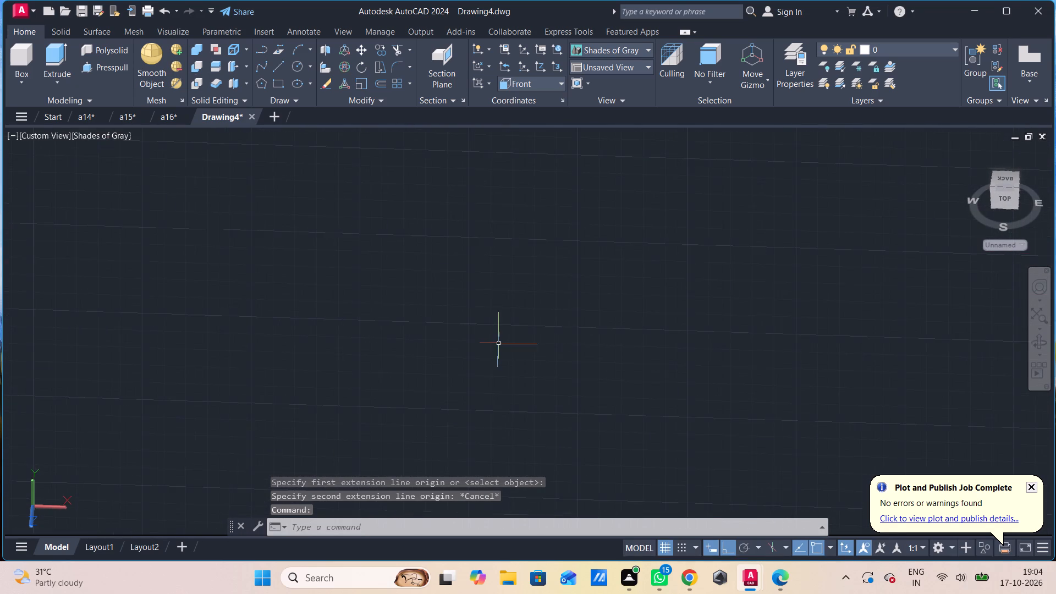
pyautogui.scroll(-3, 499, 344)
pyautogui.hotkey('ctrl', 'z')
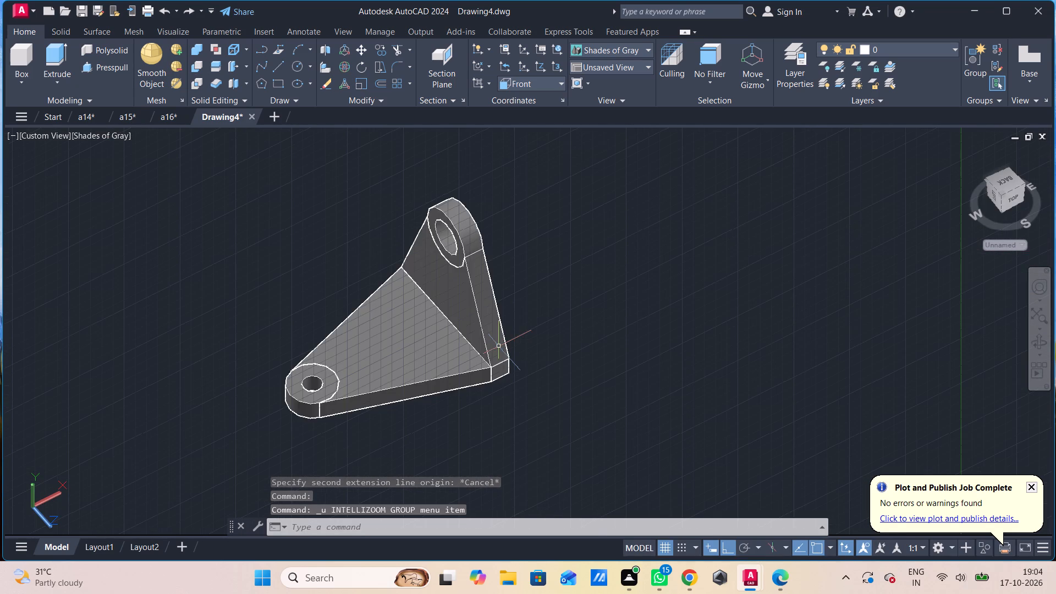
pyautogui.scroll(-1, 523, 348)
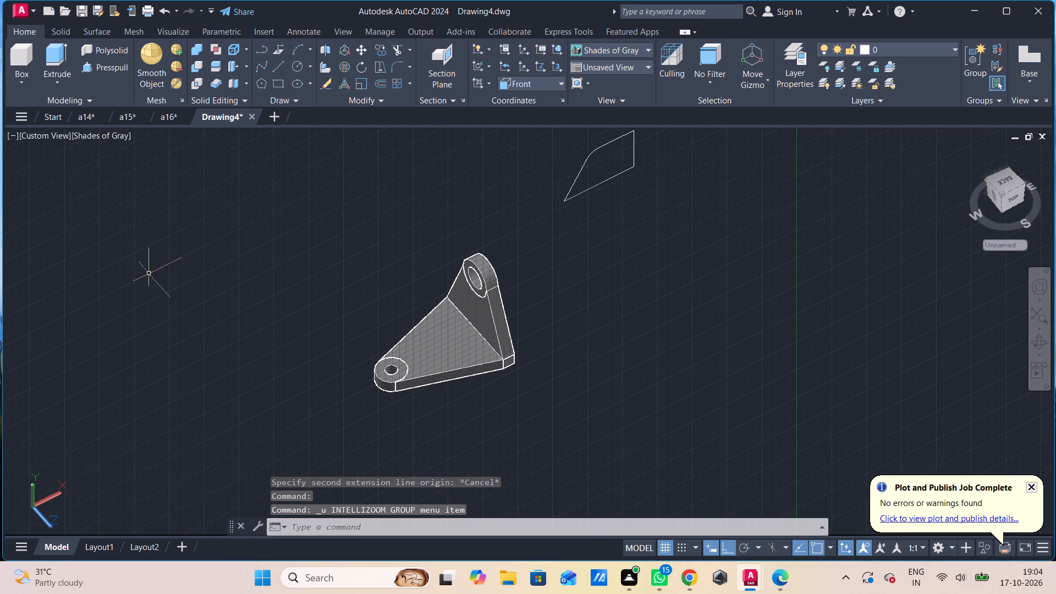
# In the Front view, draw a 100-unit horizontal base line in the empty space beyond the rounded-corner profile.
pyautogui.click(43, 142)
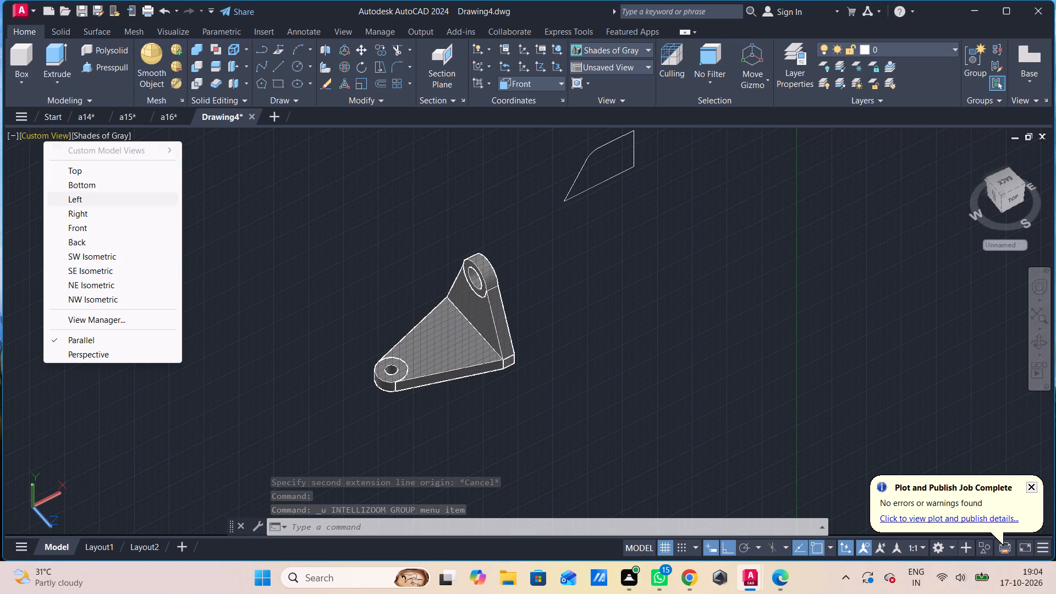
pyautogui.click(93, 222)
pyautogui.scroll(-2, 490, 329)
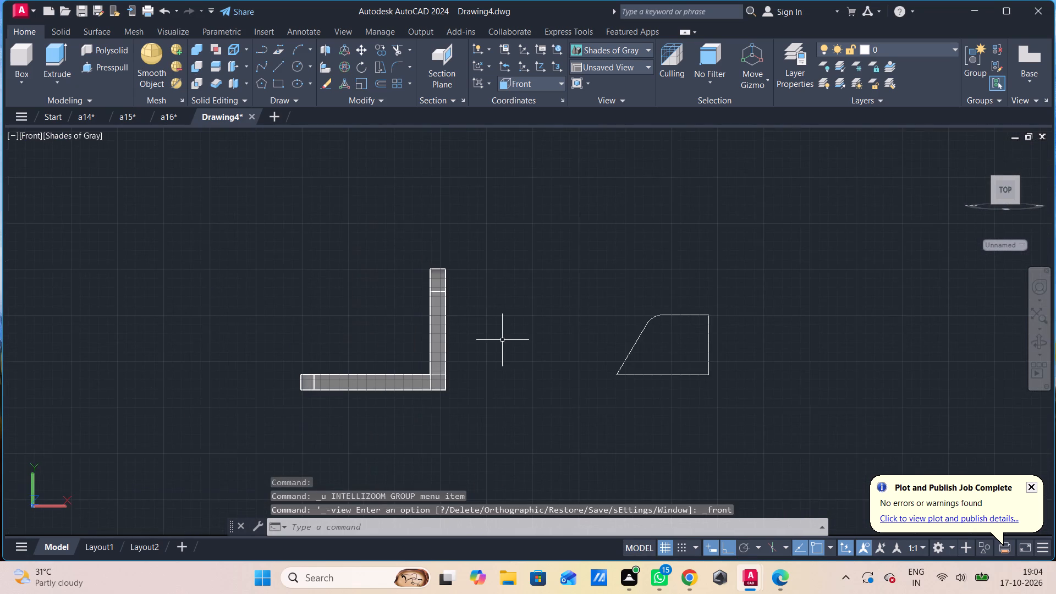
pyautogui.moveTo(501, 341); pyautogui.dragTo(405, 321, button='middle')
pyautogui.press('l')
pyautogui.press('space')
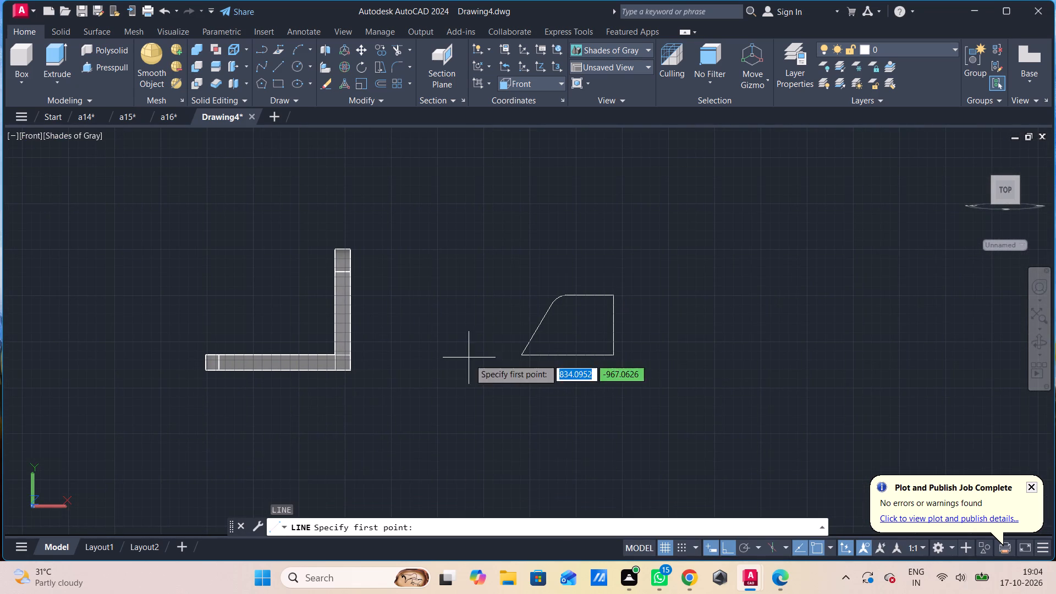
pyautogui.click(715, 351)
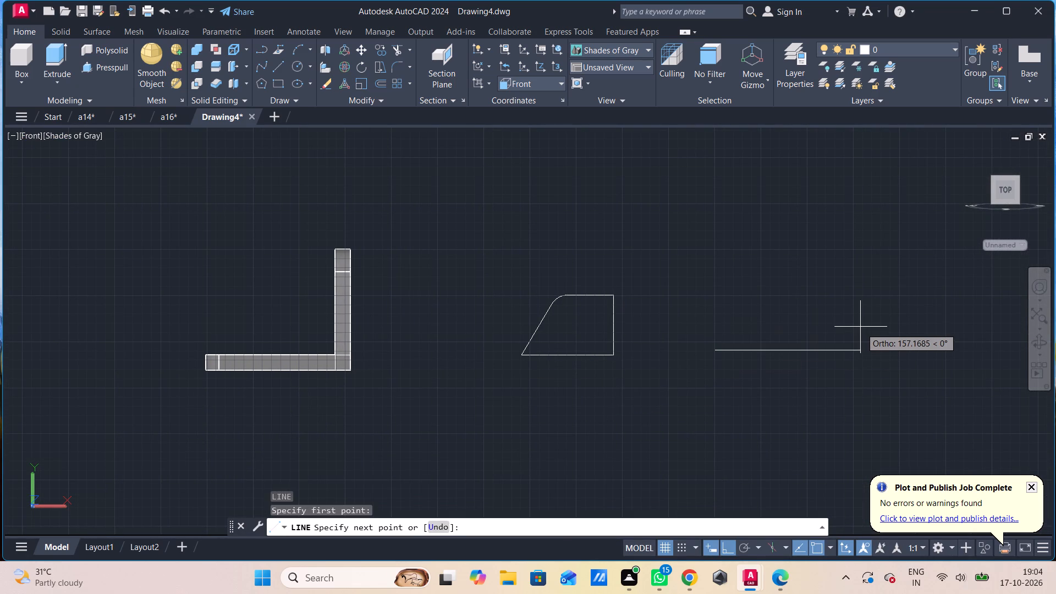
pyautogui.write('100')
pyautogui.press('Return')
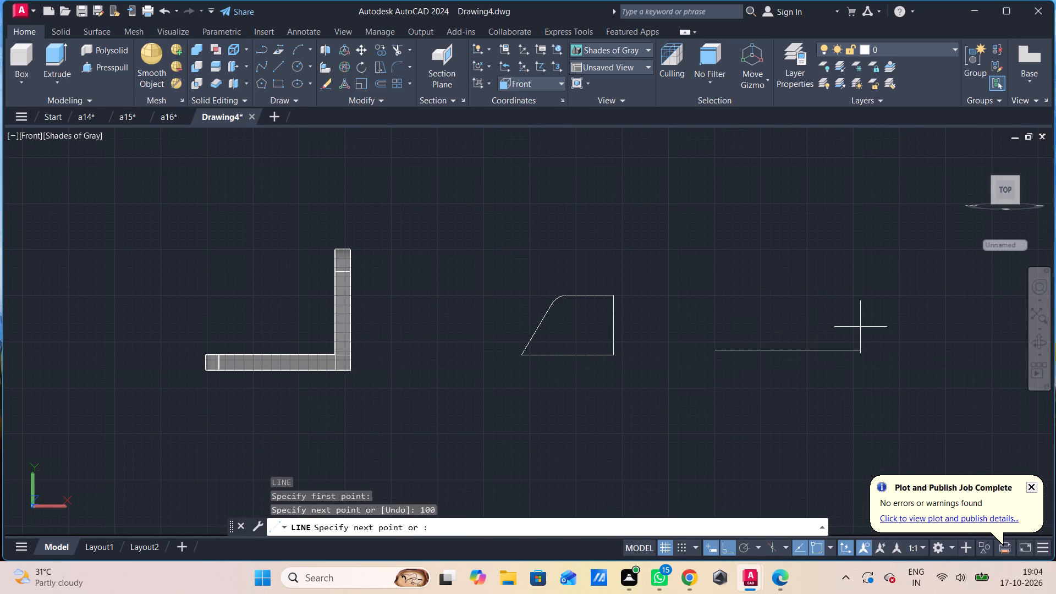
pyautogui.press('Escape')
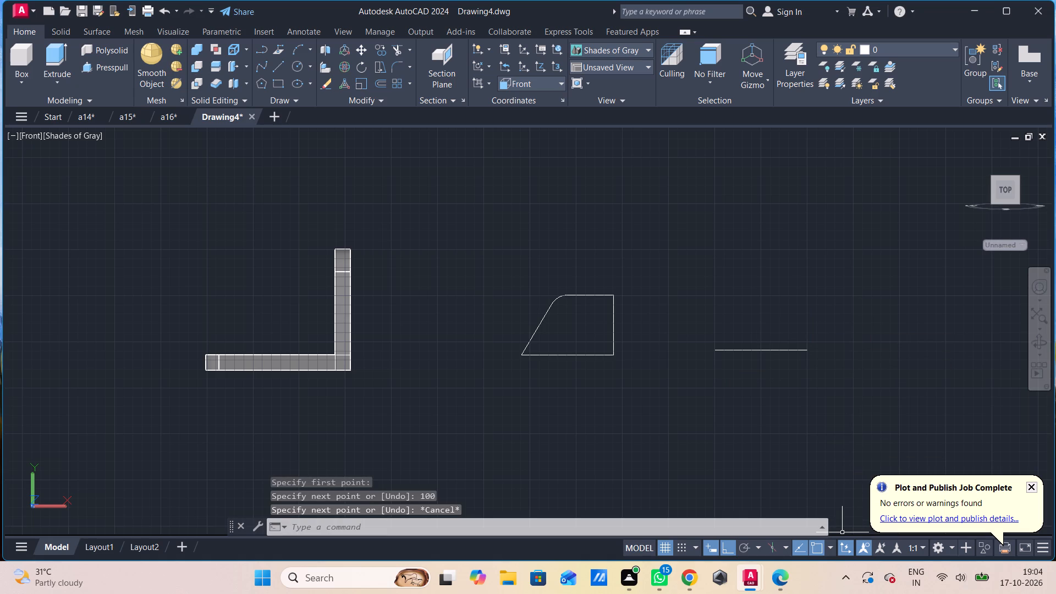
# Draw a 45-unit vertical line upward from the midpoint of the 100-unit base line.
pyautogui.press('space')
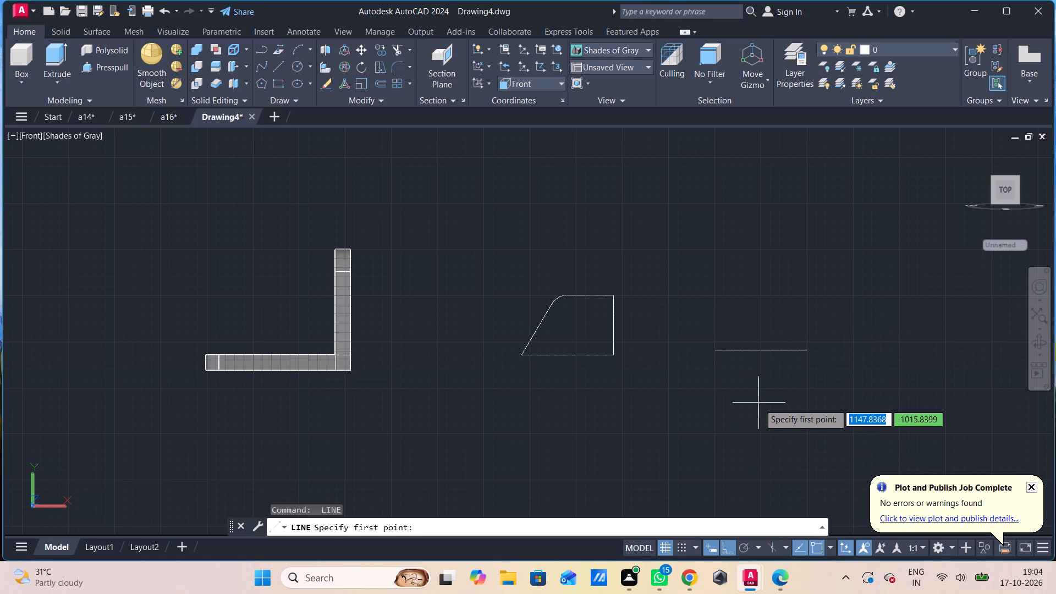
pyautogui.click(759, 351)
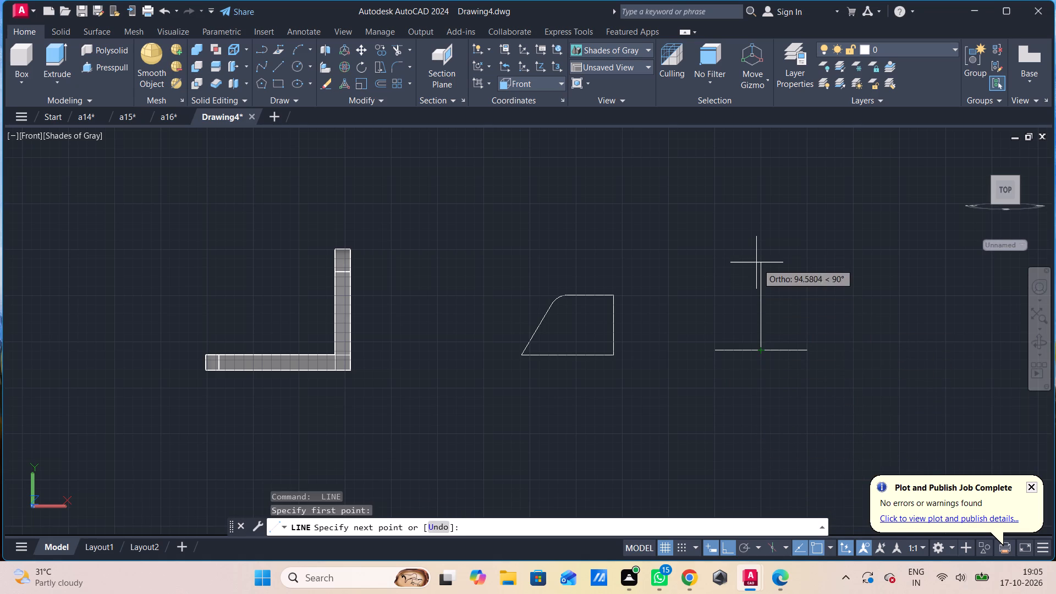
pyautogui.write('45')
pyautogui.press('Return')
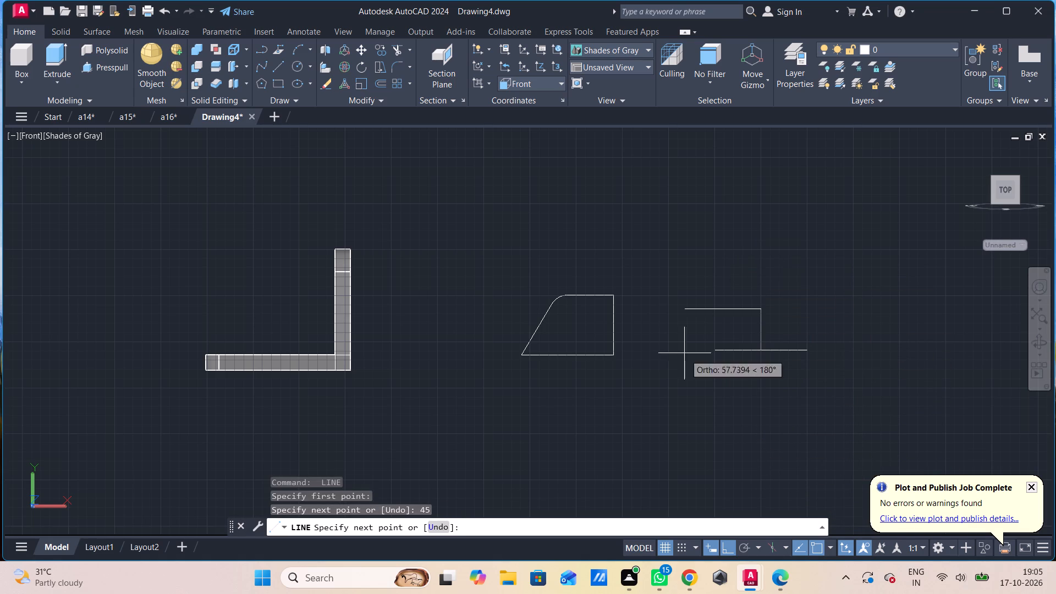
pyautogui.press('Escape')
# Draw a circle of radius 20 centred on the upper end of the 45-unit vertical line.
pyautogui.press('c')
pyautogui.press('c')
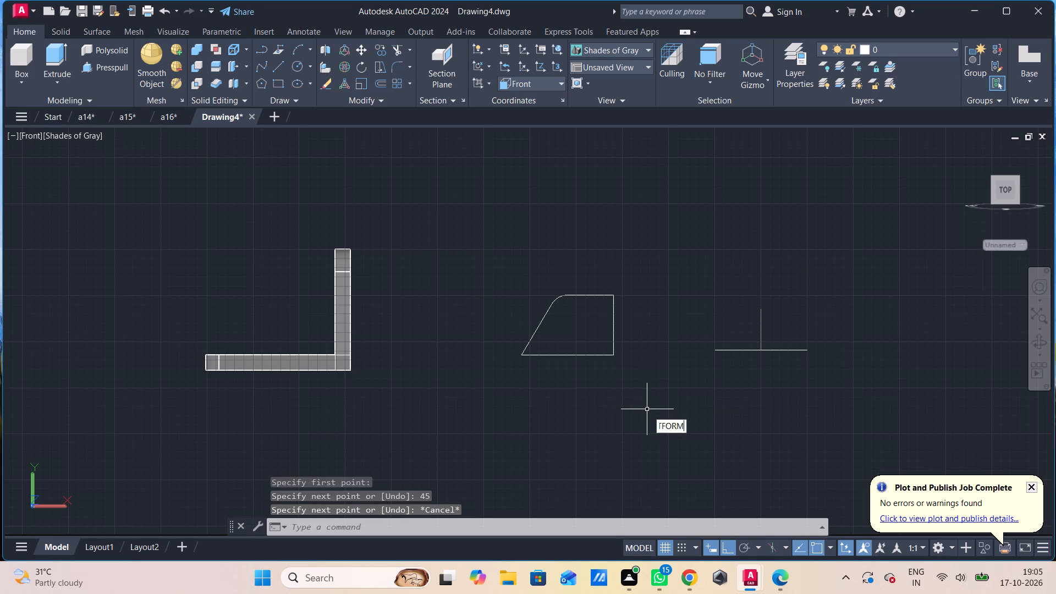
pyautogui.press('Escape')
pyautogui.press('c')
pyautogui.press('space')
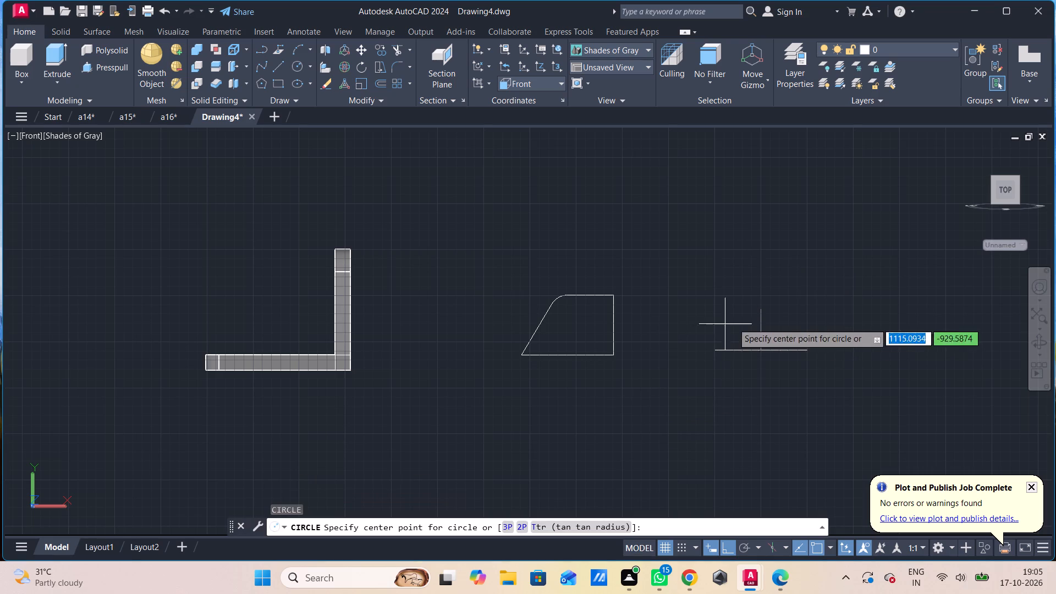
pyautogui.click(767, 308)
pyautogui.press('1')
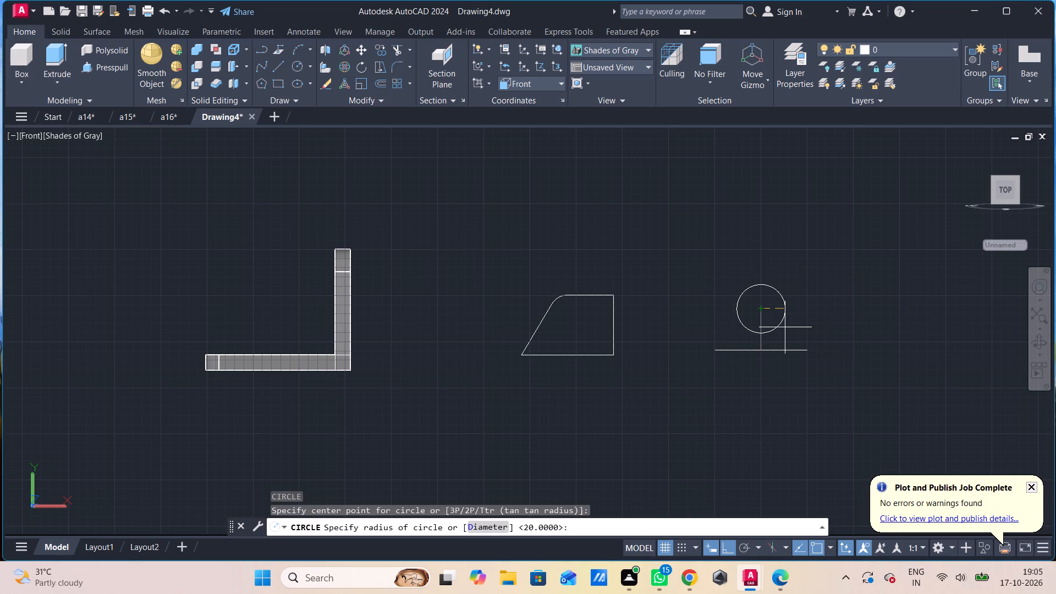
pyautogui.press('BackSpace')
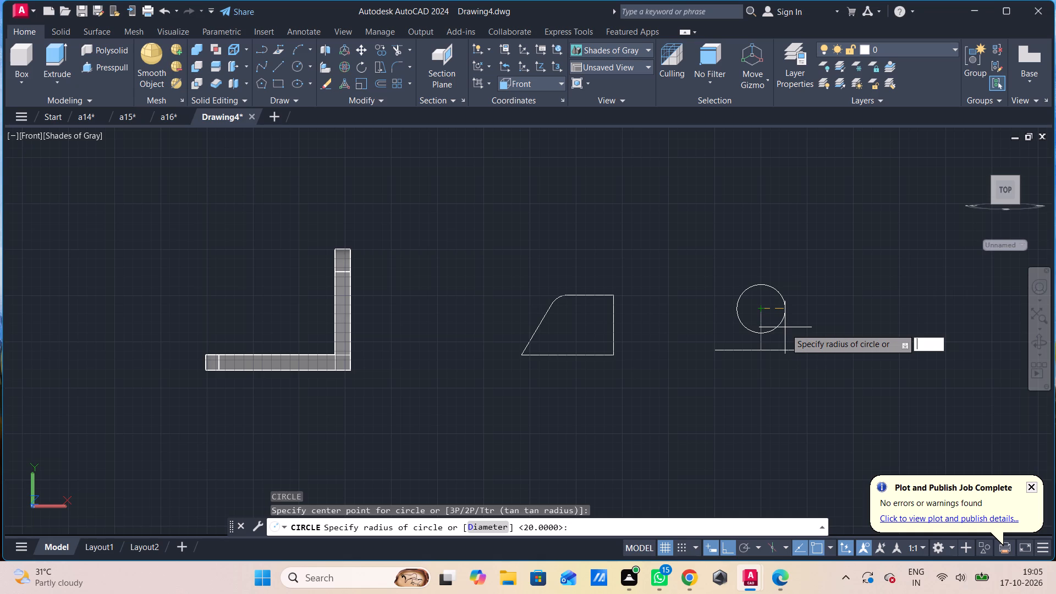
pyautogui.press('0')
pyautogui.press('BackSpace')
pyautogui.write('20')
pyautogui.press('Return')
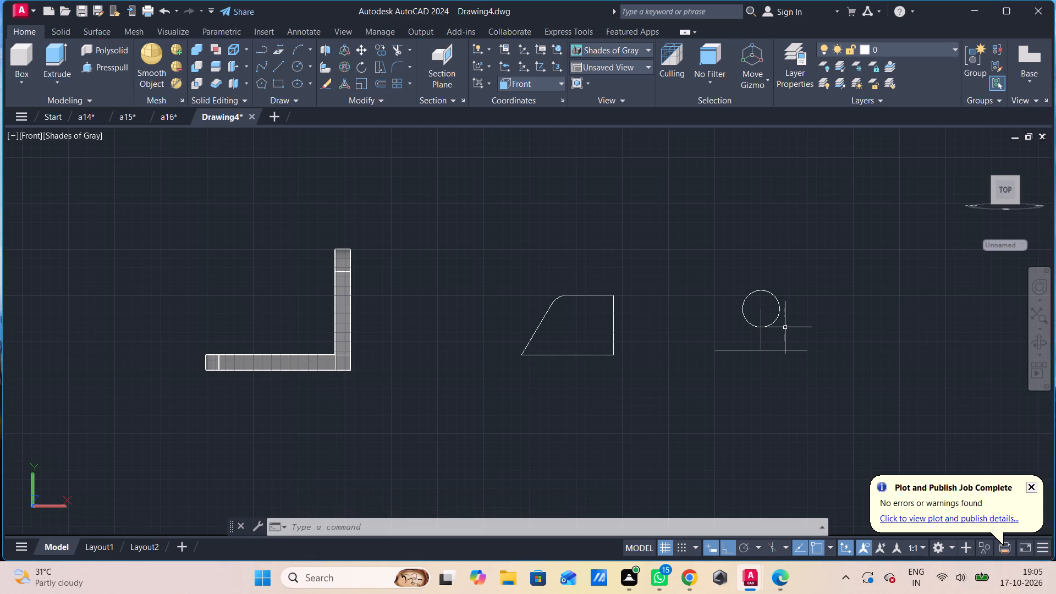
# Add a concentric circle of radius 8 inside the radius 20 circle.
pyautogui.press('space')
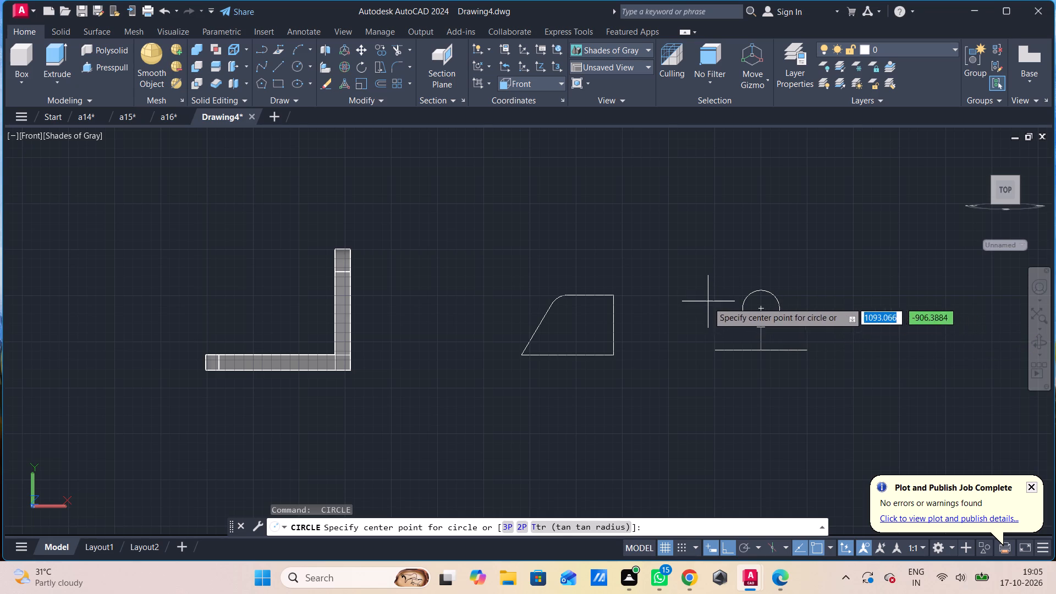
pyautogui.click(758, 307)
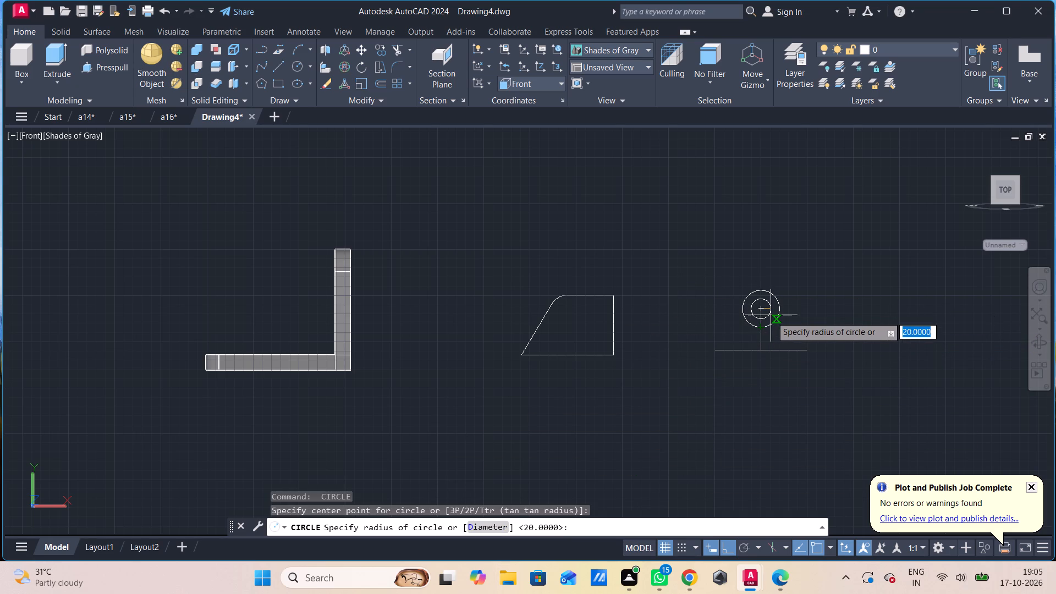
pyautogui.press('8')
pyautogui.press('Return')
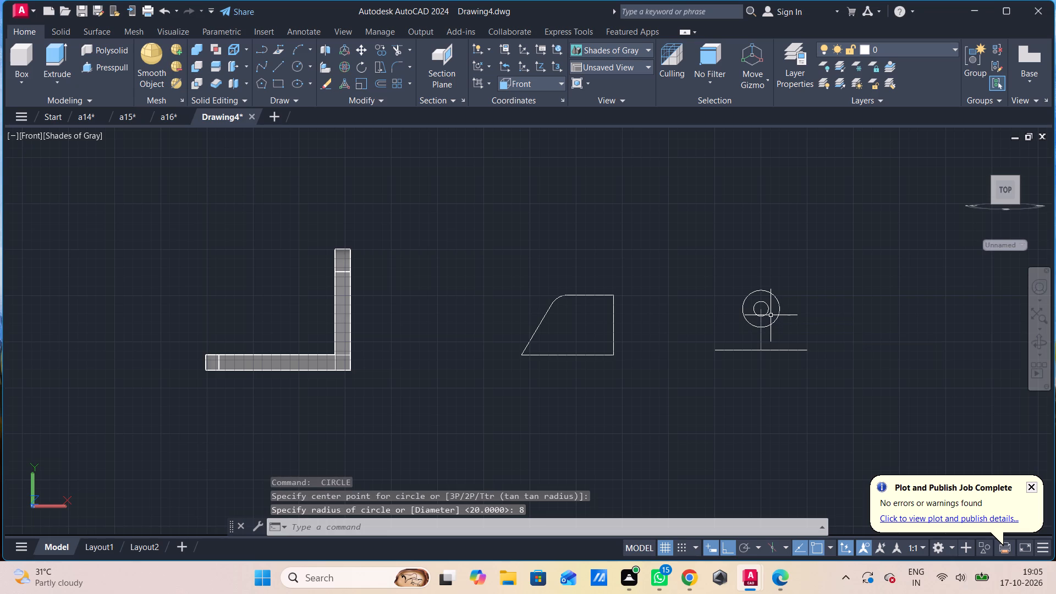
# Draw a sloped line from the left end of the 100-unit base line to the left quadrant of the radius 20 circle.
pyautogui.write('l')
pyautogui.press('space')
pyautogui.click(714, 352)
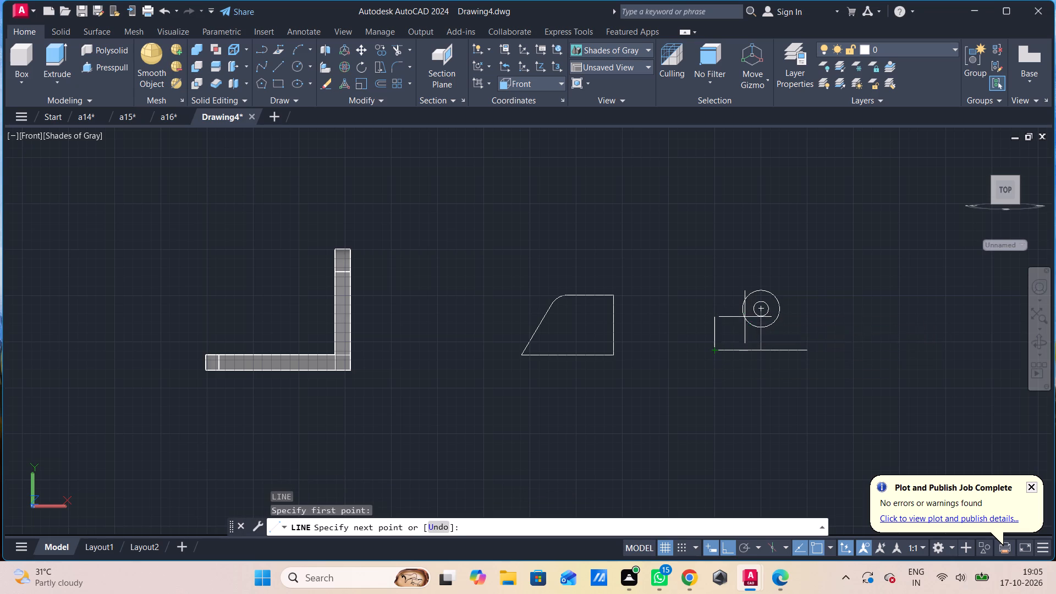
pyautogui.moveTo(746, 307); pyautogui.dragTo(753, 307)
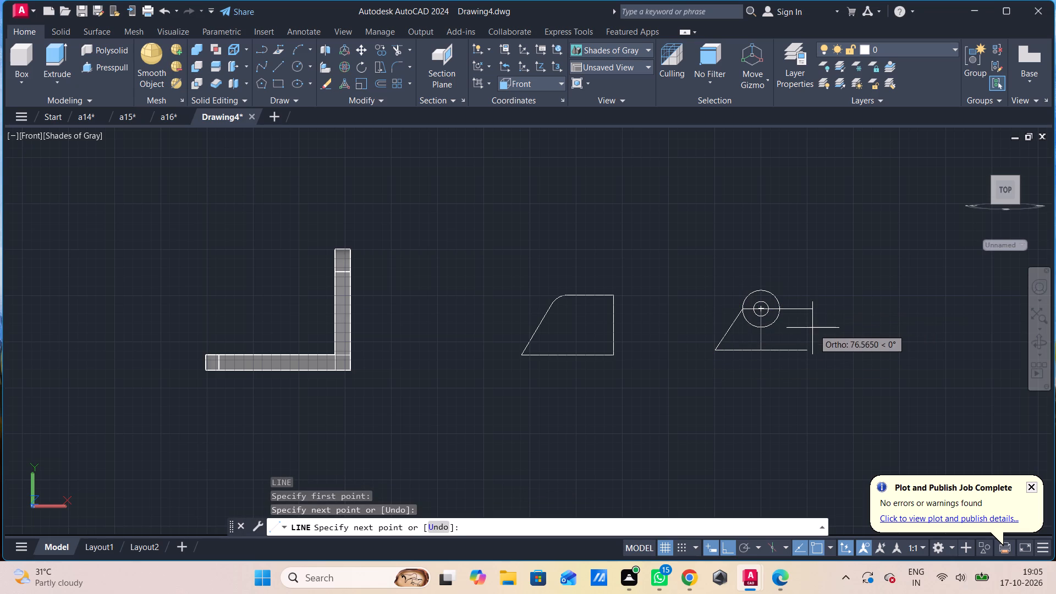
pyautogui.press('Escape')
# Draw a 65-unit vertical line up from the base line's right end, continuing horizontally to the top quadrant of the radius 20 circle.
pyautogui.press('space')
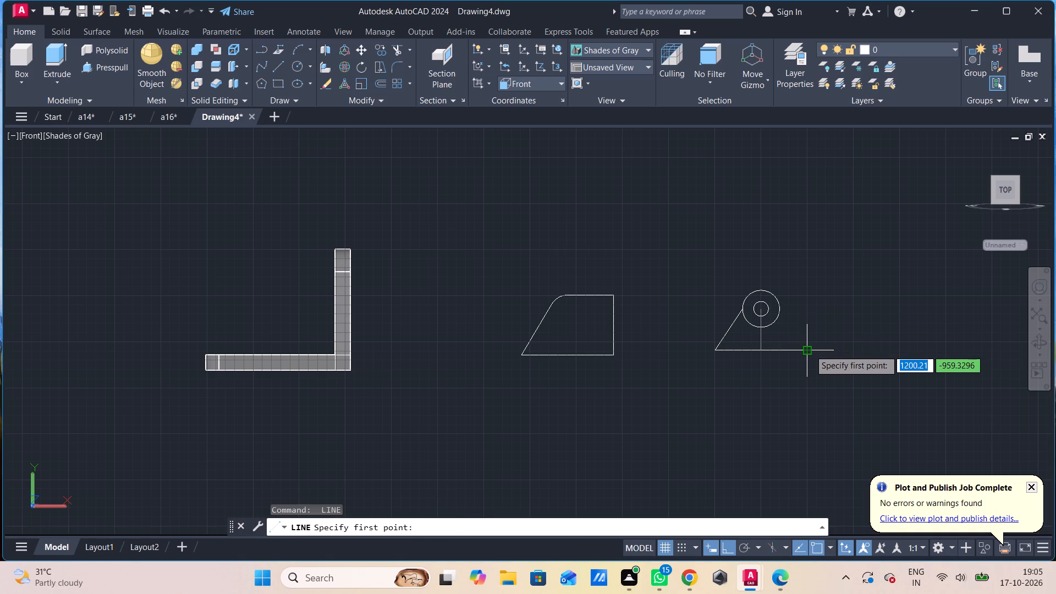
pyautogui.click(810, 350)
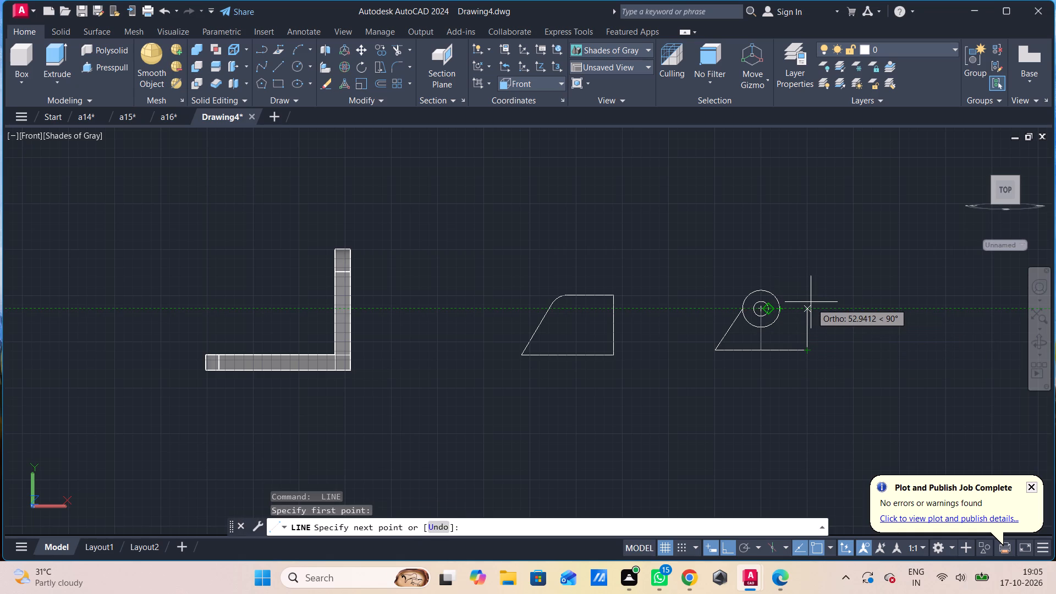
pyautogui.write('45')
pyautogui.press('Return')
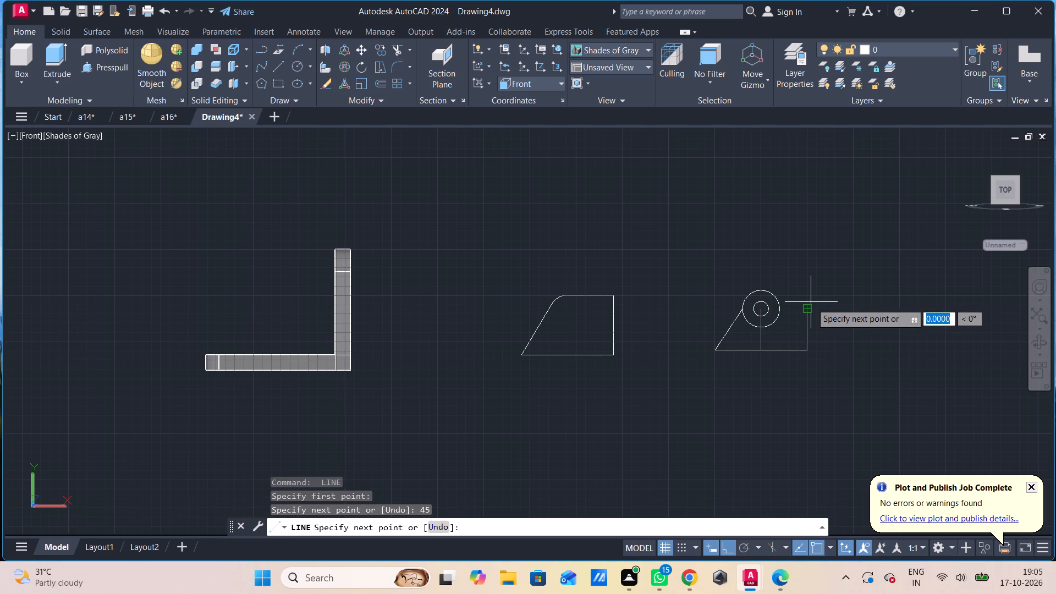
pyautogui.hotkey('ctrl', 'z')
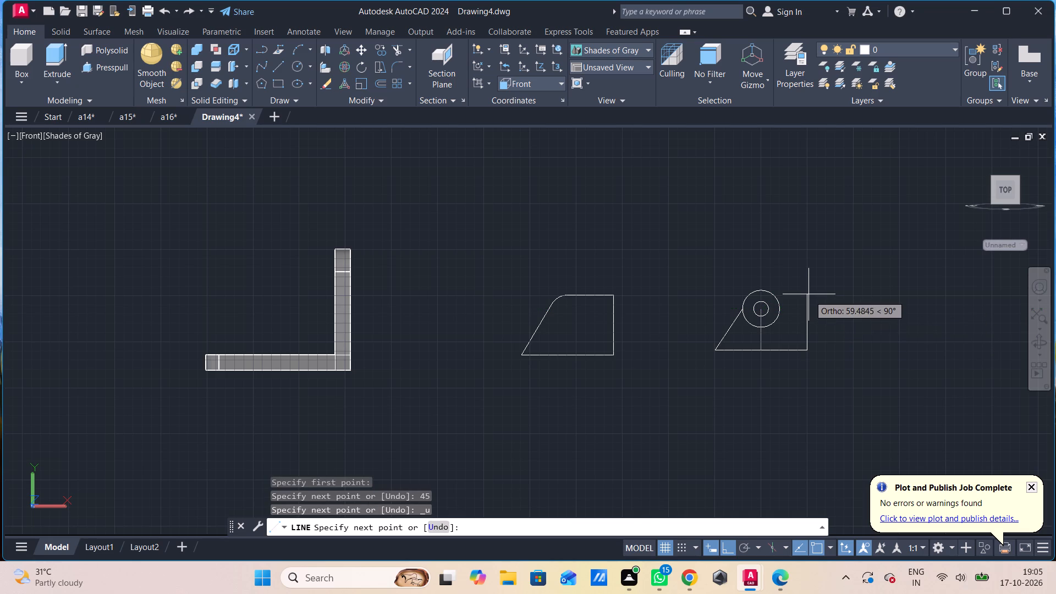
pyautogui.write('65')
pyautogui.press('Return')
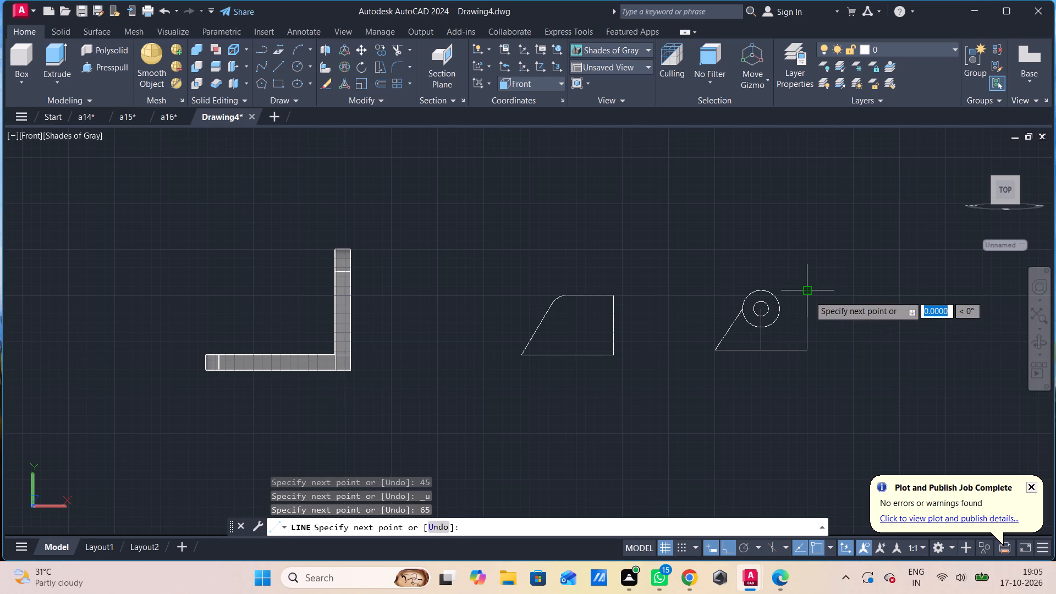
pyautogui.click(757, 289)
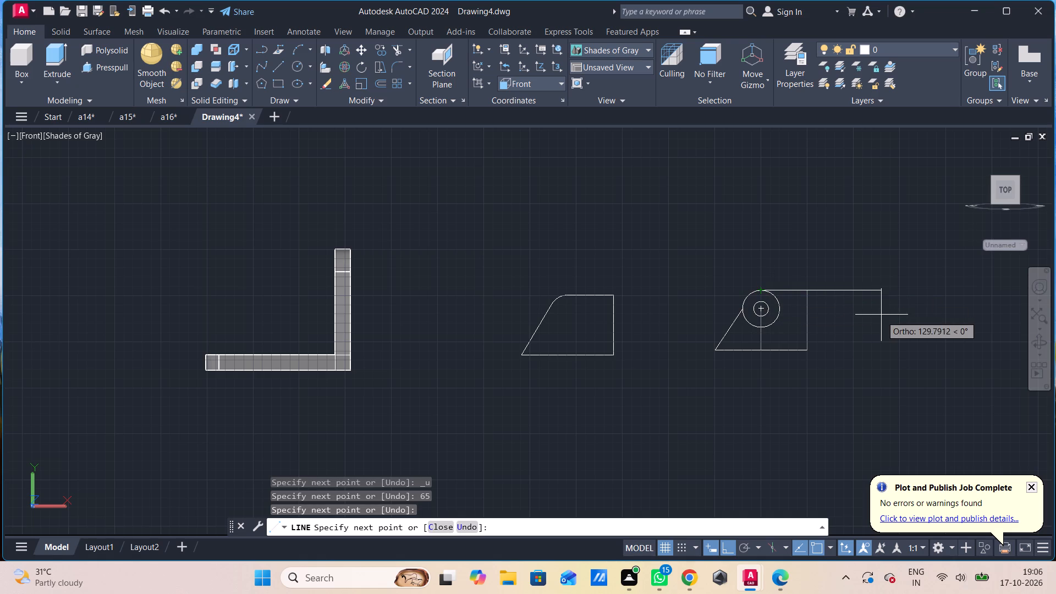
pyautogui.press('Escape')
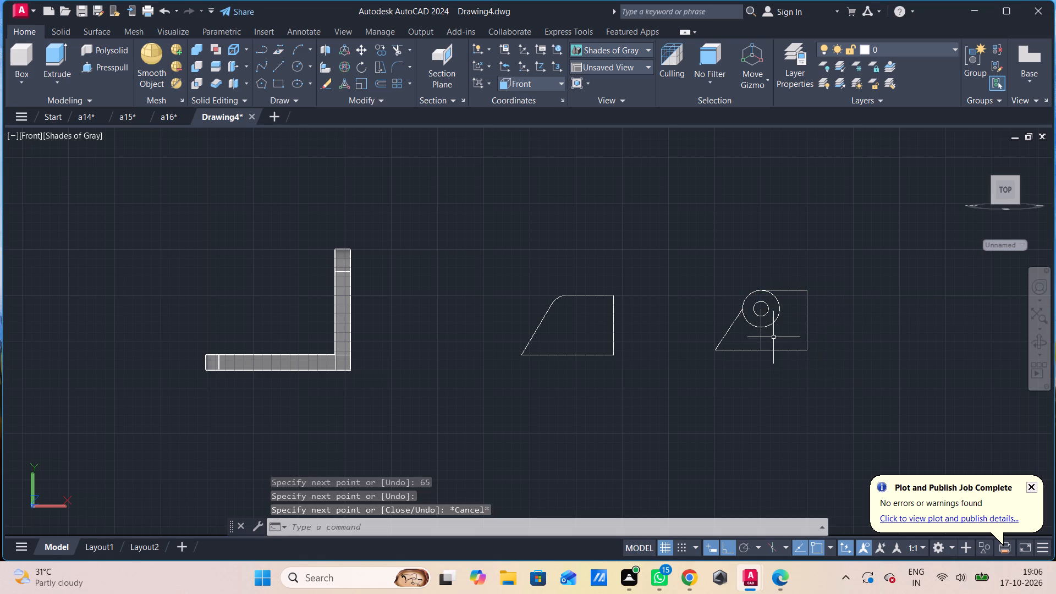
# Delete the vertical construction line between the base line's midpoint and the circle centre.
pyautogui.click(762, 341)
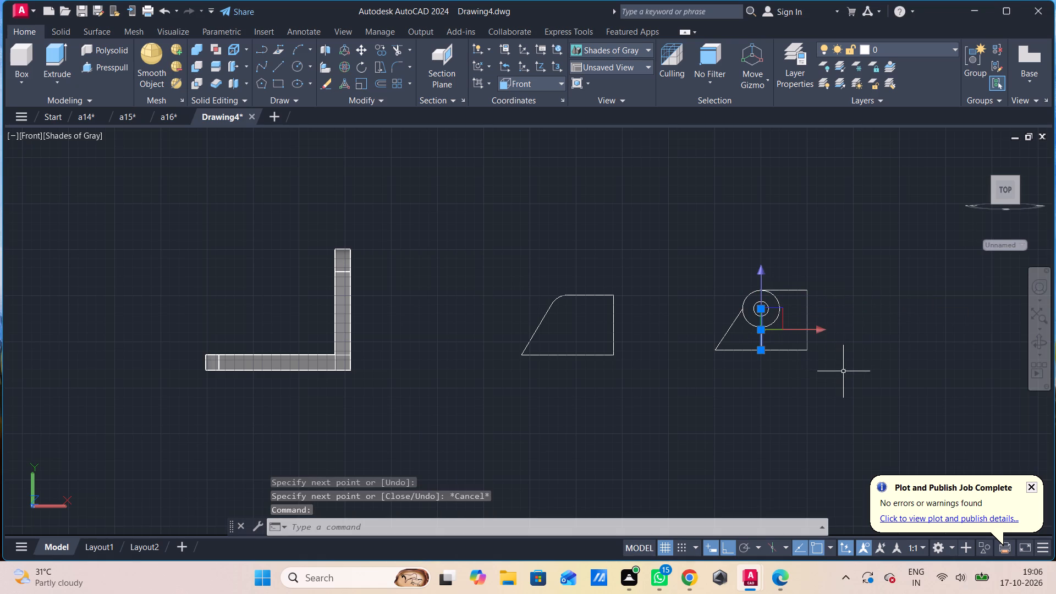
pyautogui.press('Delete')
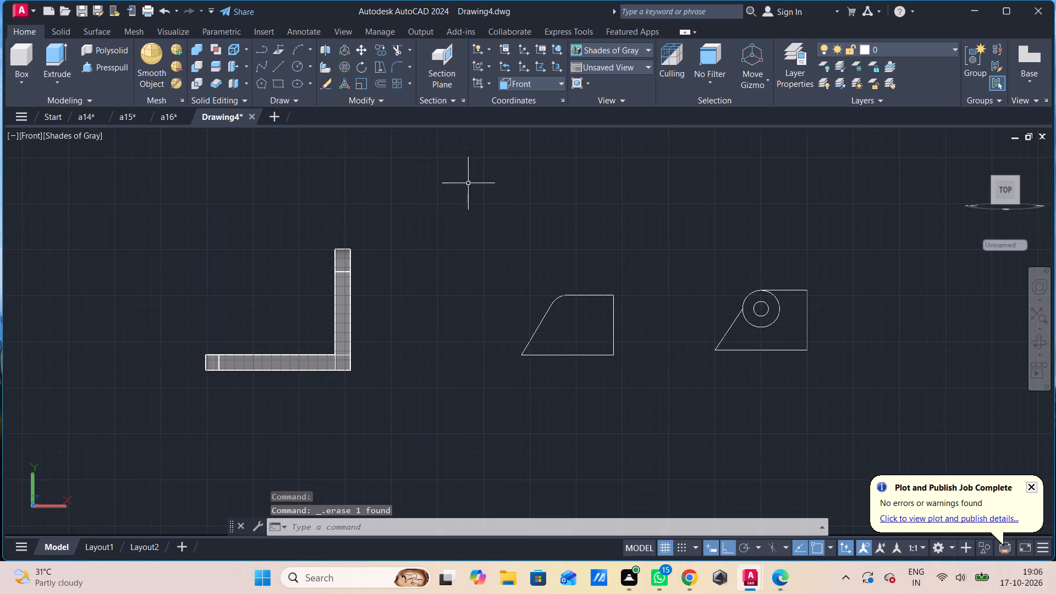
# Select the whole profile with the concentric circles and apply Join to its segments.
pyautogui.click(846, 289)
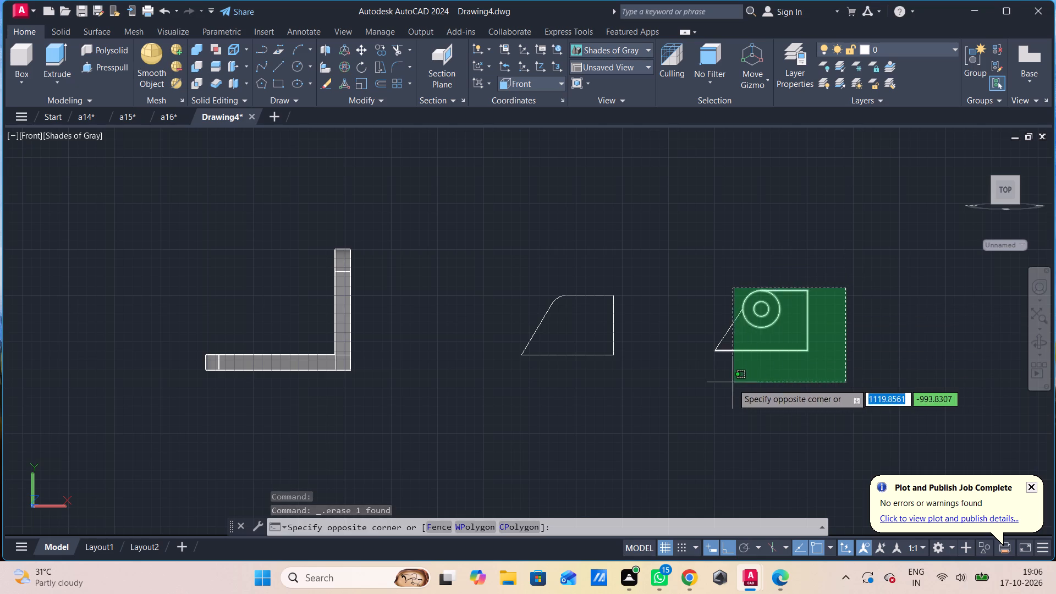
pyautogui.click(729, 383)
pyautogui.press('j')
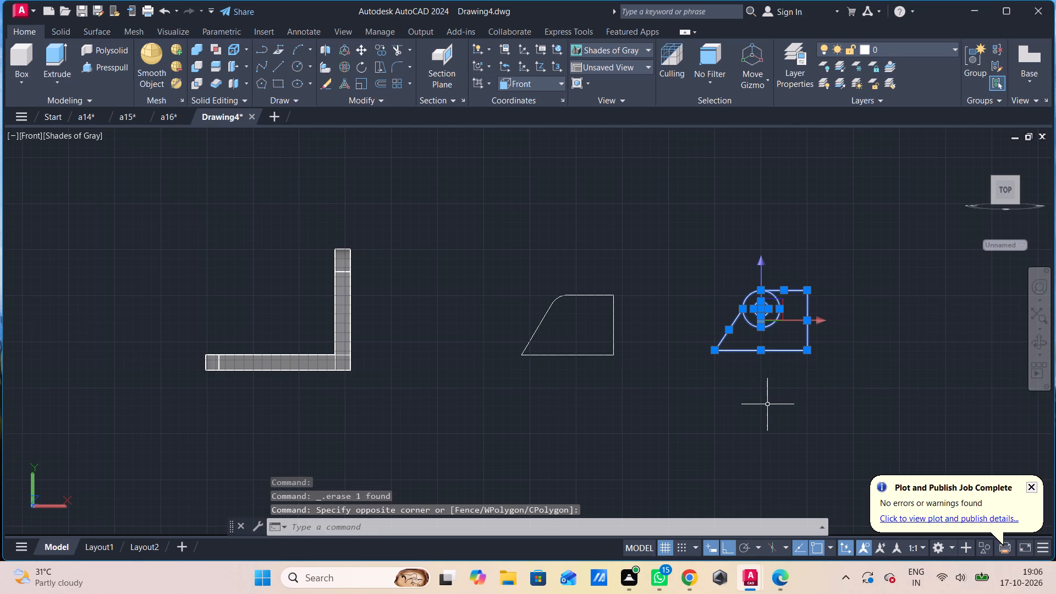
pyautogui.press('Return')
# Presspull the profile area outside the radius 20 circle to a thickness of 12 units.
pyautogui.click(103, 61)
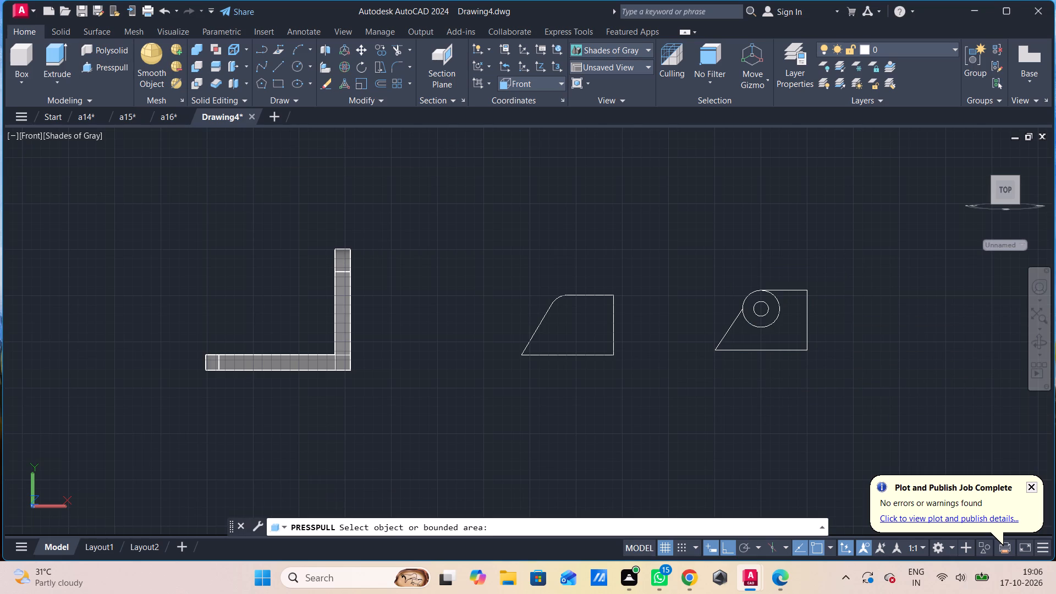
pyautogui.click(733, 332)
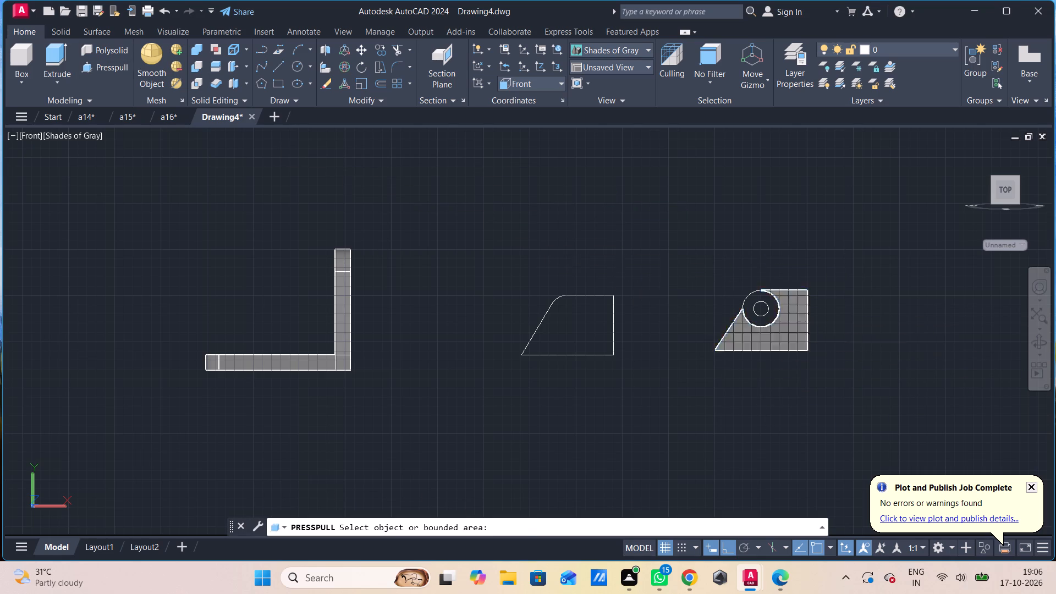
pyautogui.keyDown('shift'); pyautogui.moveTo(760, 337); pyautogui.dragTo(780, 345, button='middle'); pyautogui.keyUp('shift')
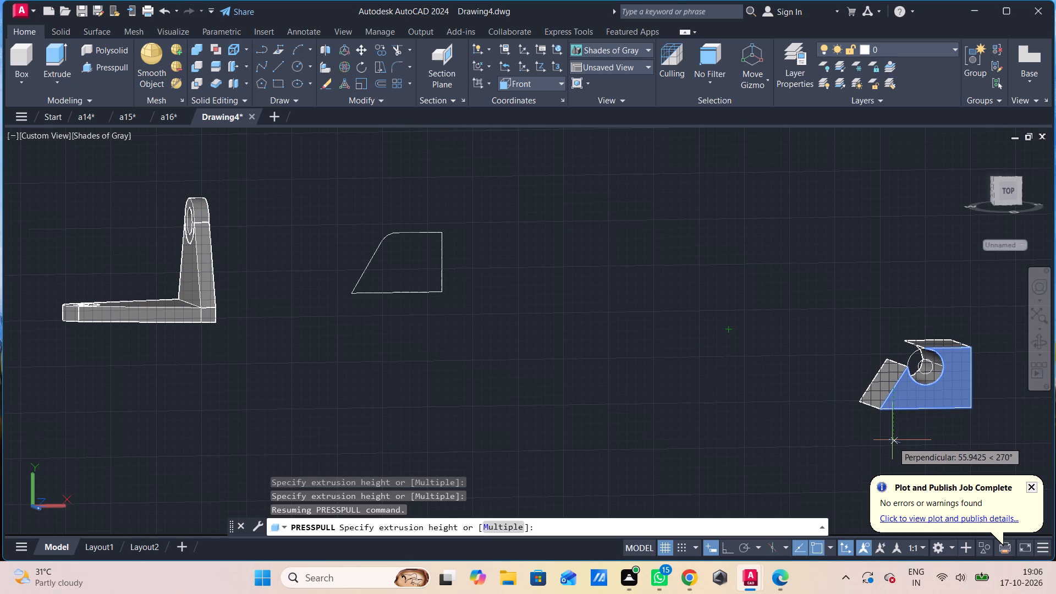
pyautogui.write('12')
pyautogui.press('Return')
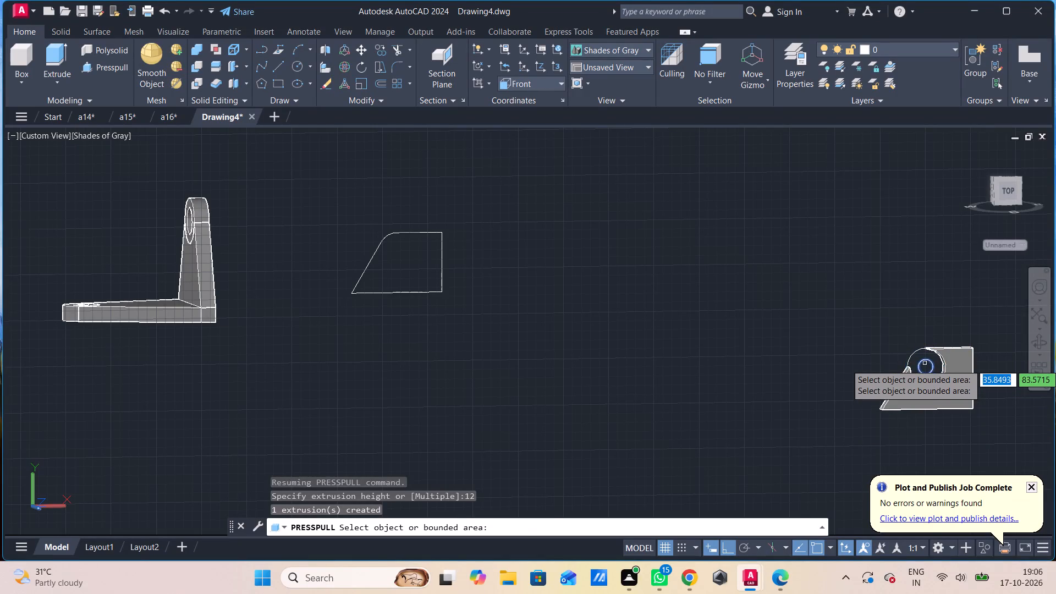
# Presspull the ring between the radius 20 and radius 8 circles by 12 units.
pyautogui.click(922, 357)
pyautogui.press('1')
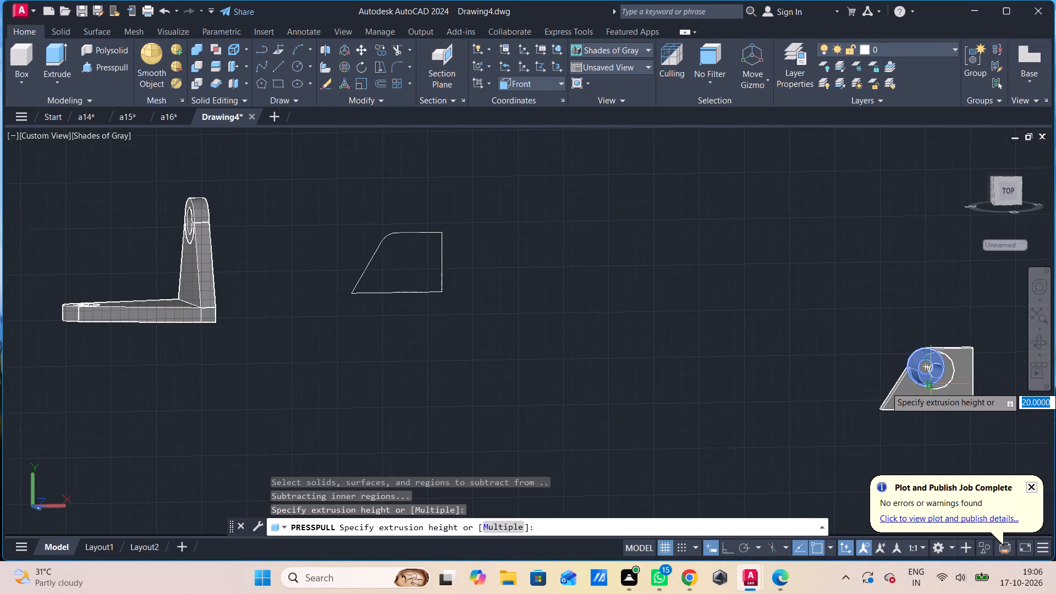
pyautogui.press('2')
pyautogui.press('Return')
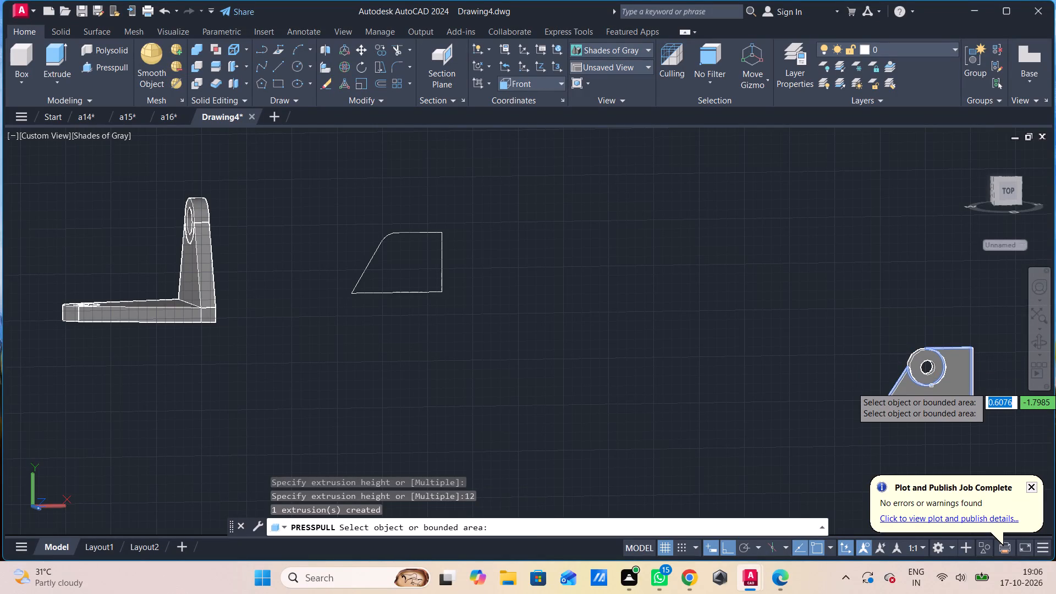
# Presspull the ring between the concentric circles again, this time by 6 units.
pyautogui.click(936, 360)
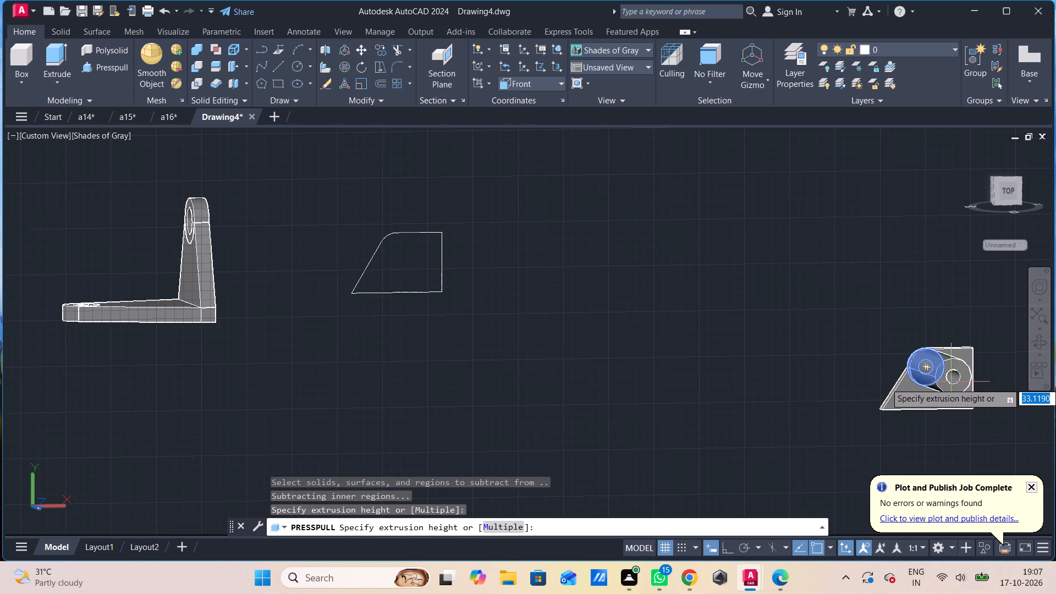
pyautogui.press('6')
pyautogui.press('Return')
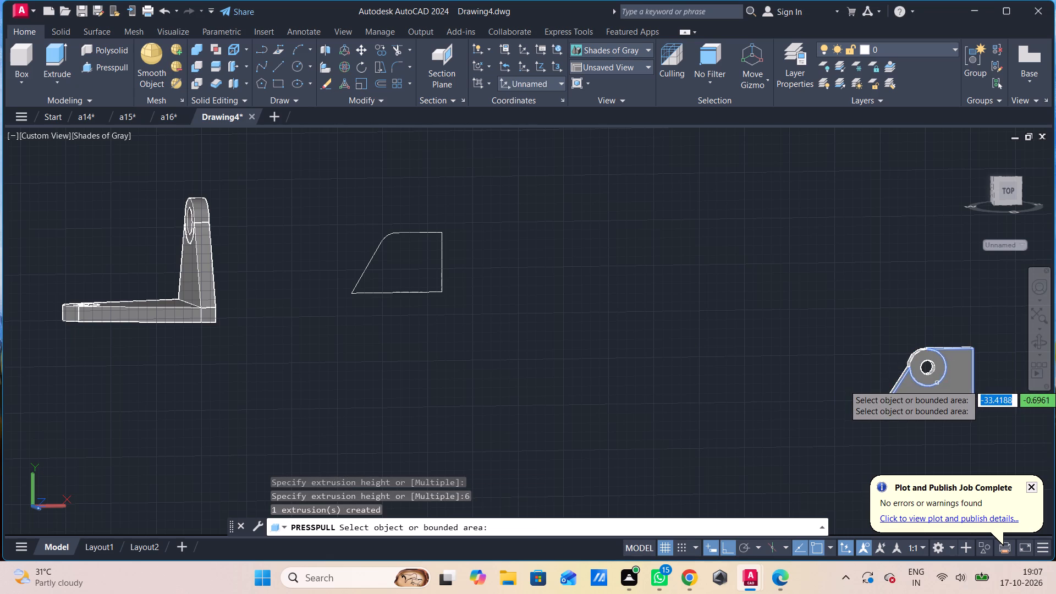
# Presspull the ring face on the rear side of the plate outward by 6 units.
pyautogui.scroll(4, 919, 384)
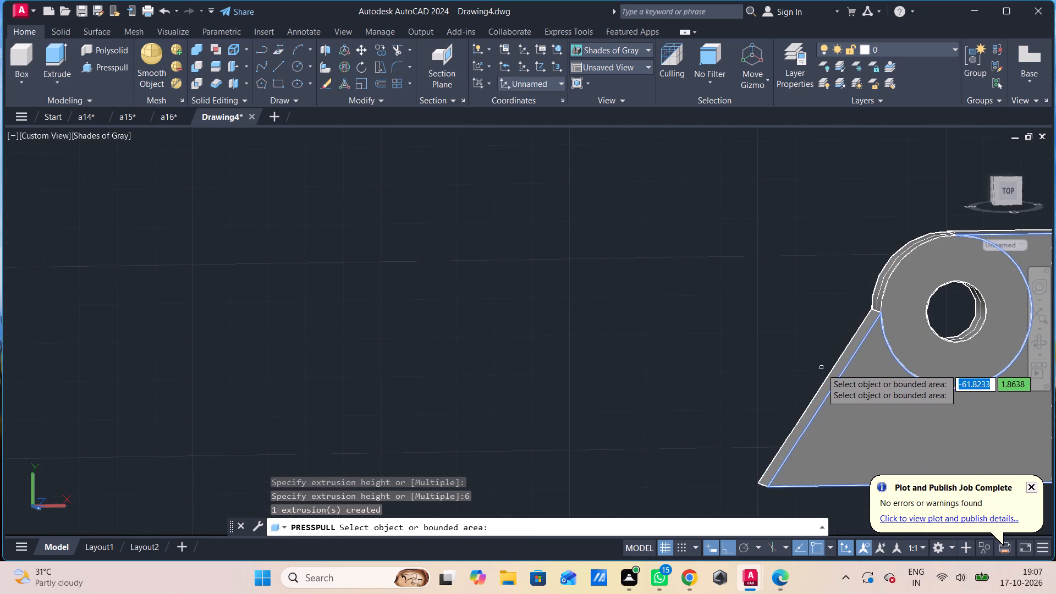
pyautogui.scroll(1, 735, 331)
pyautogui.moveTo(734, 331); pyautogui.dragTo(323, 347, button='middle')
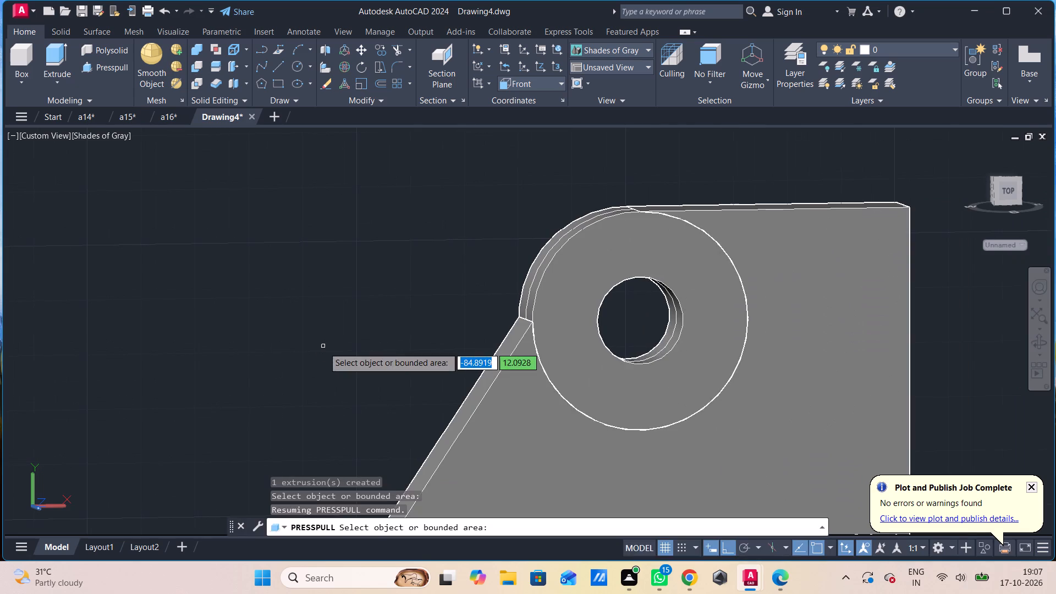
pyautogui.keyDown('shift'); pyautogui.moveTo(323, 347); pyautogui.dragTo(463, 380, button='middle'); pyautogui.keyUp('shift')
pyautogui.keyDown('shift'); pyautogui.moveTo(559, 355); pyautogui.dragTo(618, 338, button='middle'); pyautogui.keyUp('shift')
pyautogui.click(647, 253)
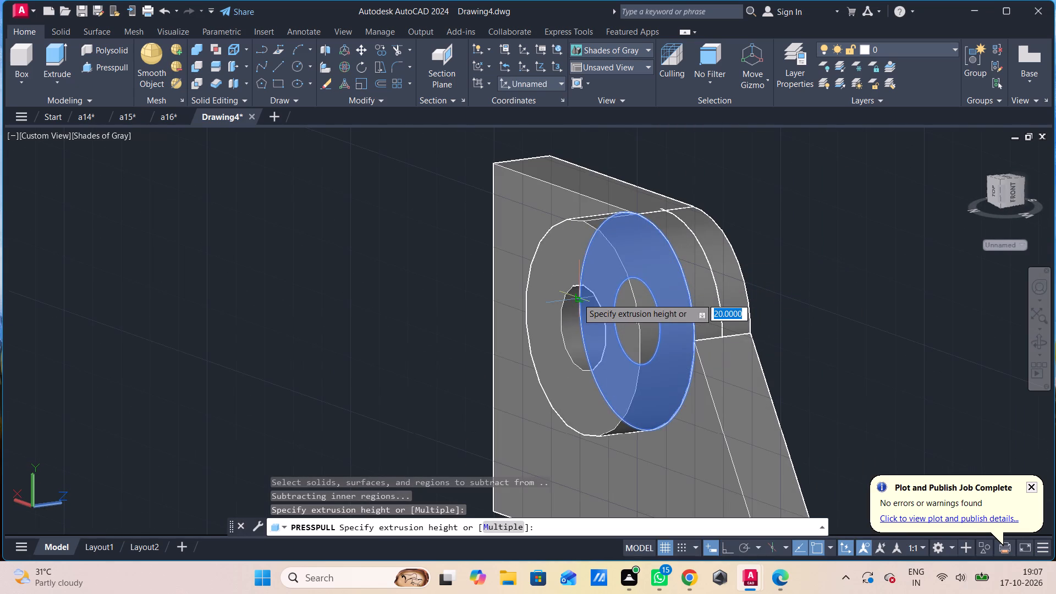
pyautogui.press('6')
pyautogui.press('Return')
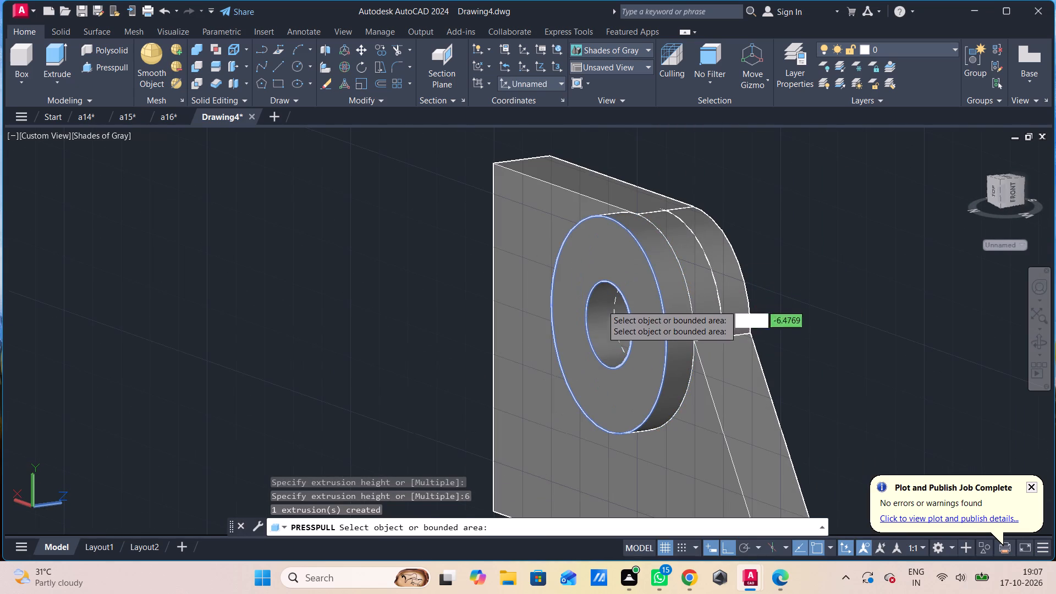
# Presspull the ring face on the opposite, front side of the plate outward by 6 units.
pyautogui.keyDown('shift'); pyautogui.moveTo(674, 280); pyautogui.dragTo(562, 288, button='middle'); pyautogui.keyUp('shift')
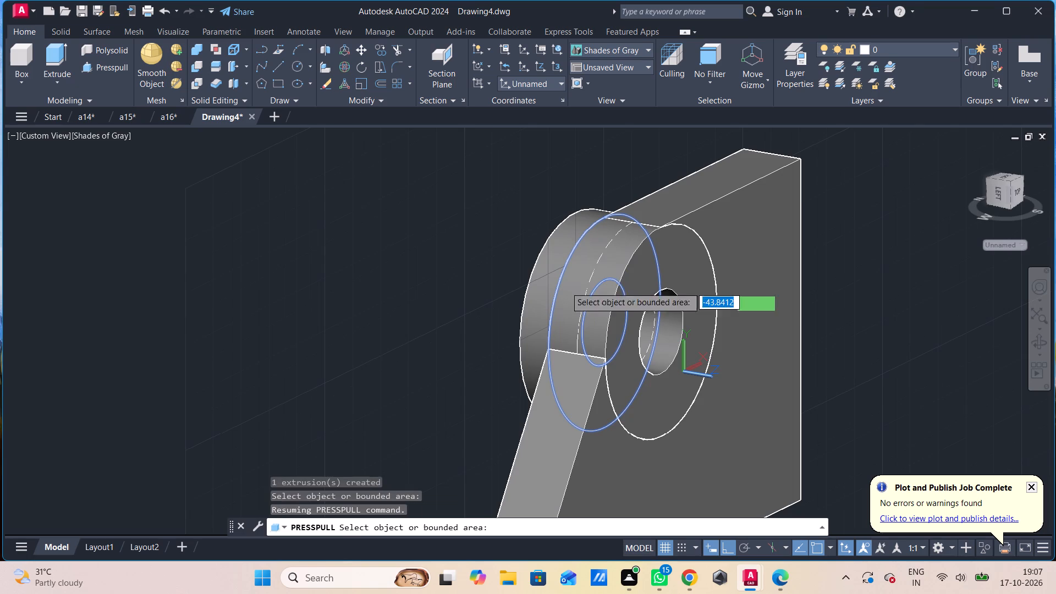
pyautogui.click(689, 254)
pyautogui.press('6')
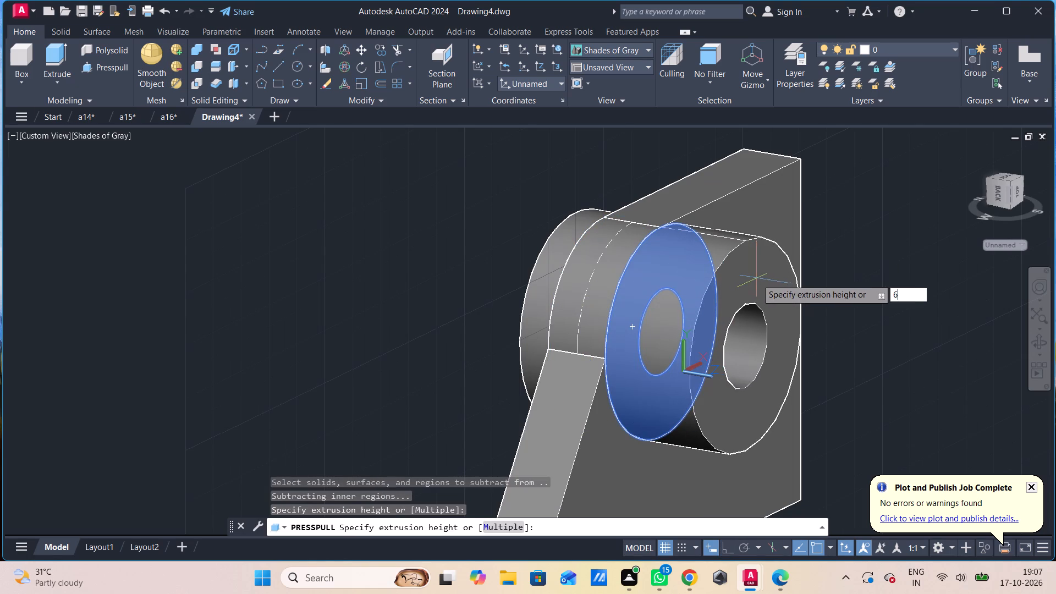
pyautogui.press('Return')
pyautogui.scroll(-1, 772, 315)
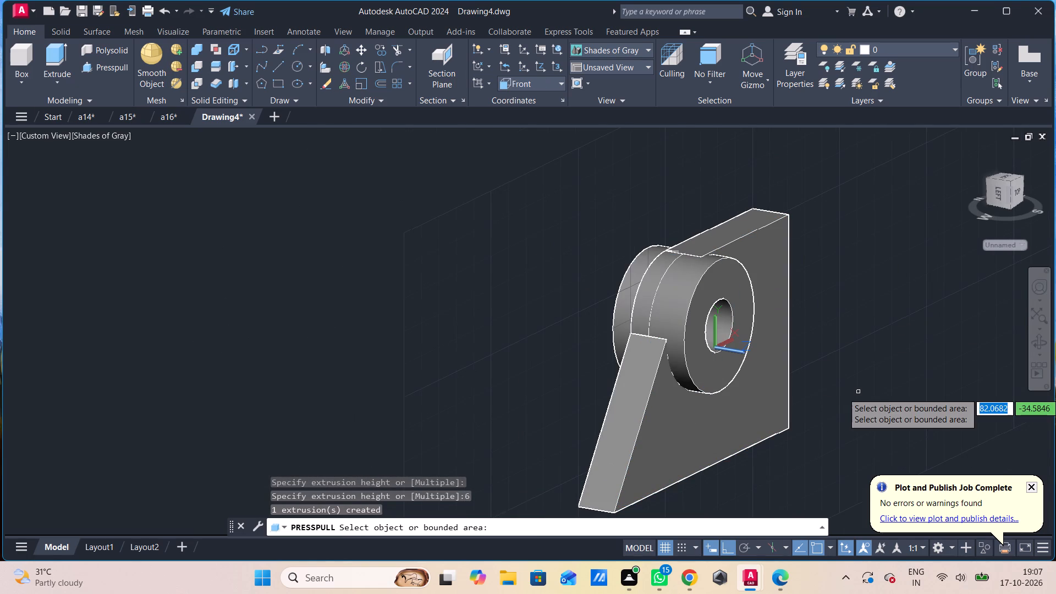
pyautogui.scroll(-1, 853, 454)
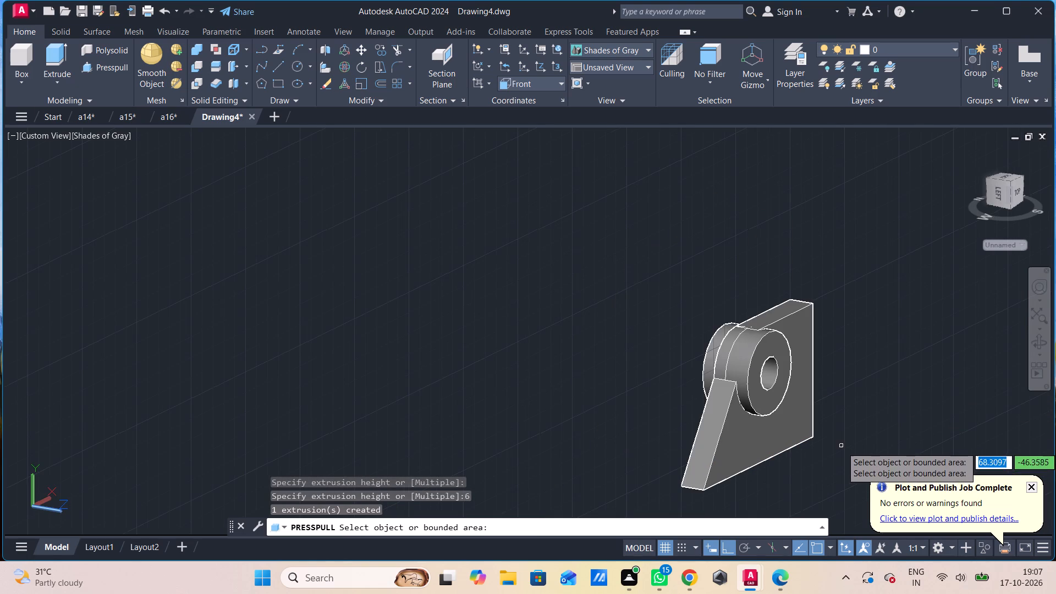
pyautogui.press('Escape')
# Move the whole bossed plate from its boss to the empty space near the bracket and the rounded-corner profile.
pyautogui.click(784, 258)
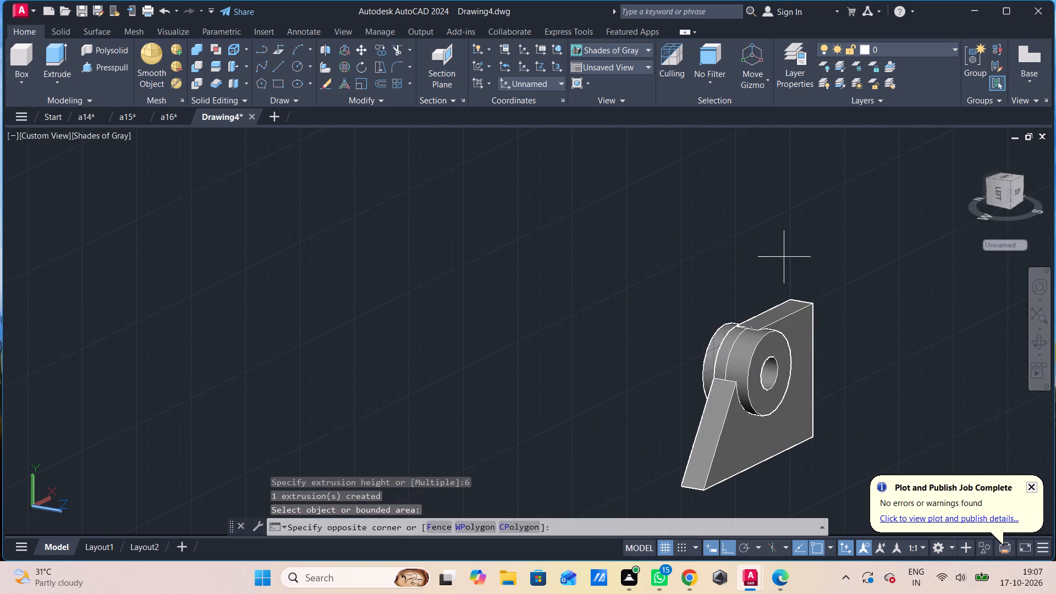
pyautogui.click(685, 466)
pyautogui.press('m')
pyautogui.press('space')
pyautogui.click(726, 369)
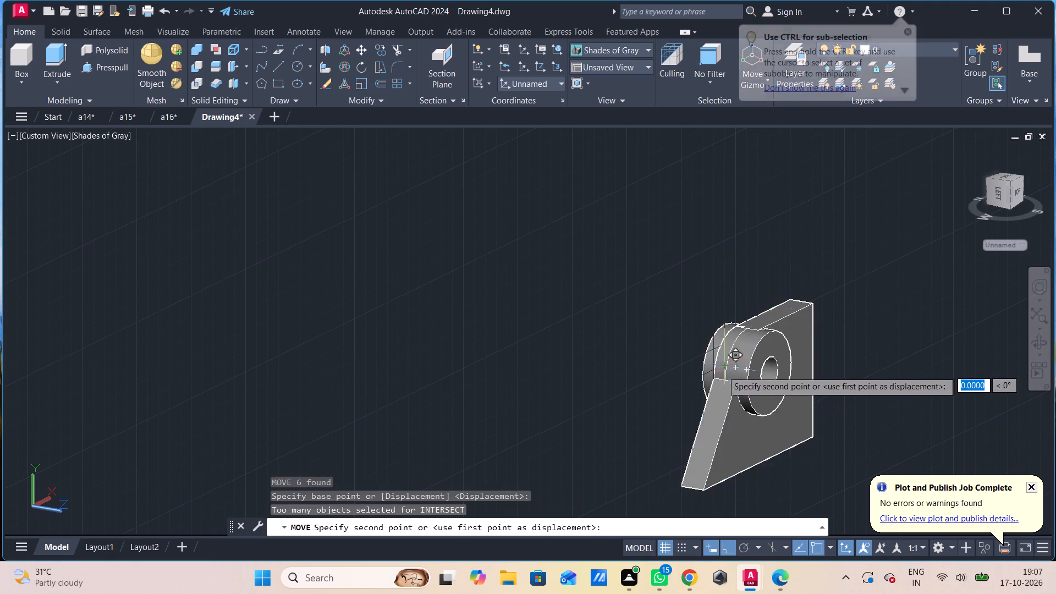
pyautogui.scroll(-2, 232, 398)
pyautogui.moveTo(231, 391); pyautogui.dragTo(588, 306, button='middle')
pyautogui.scroll(-1, 328, 420)
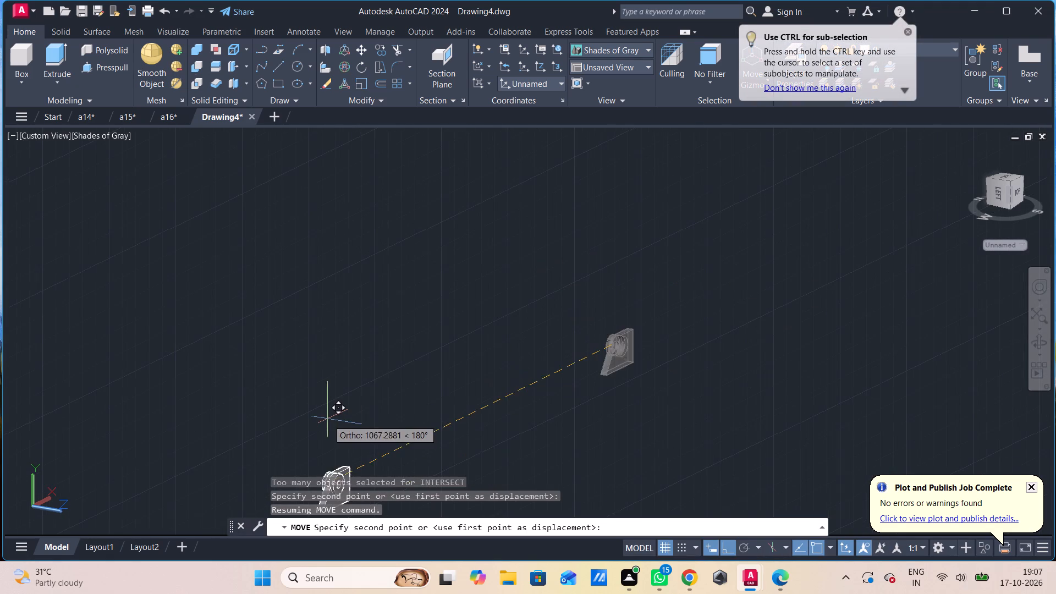
pyautogui.scroll(-1, 312, 356)
pyautogui.moveTo(312, 356); pyautogui.dragTo(527, 298, button='middle')
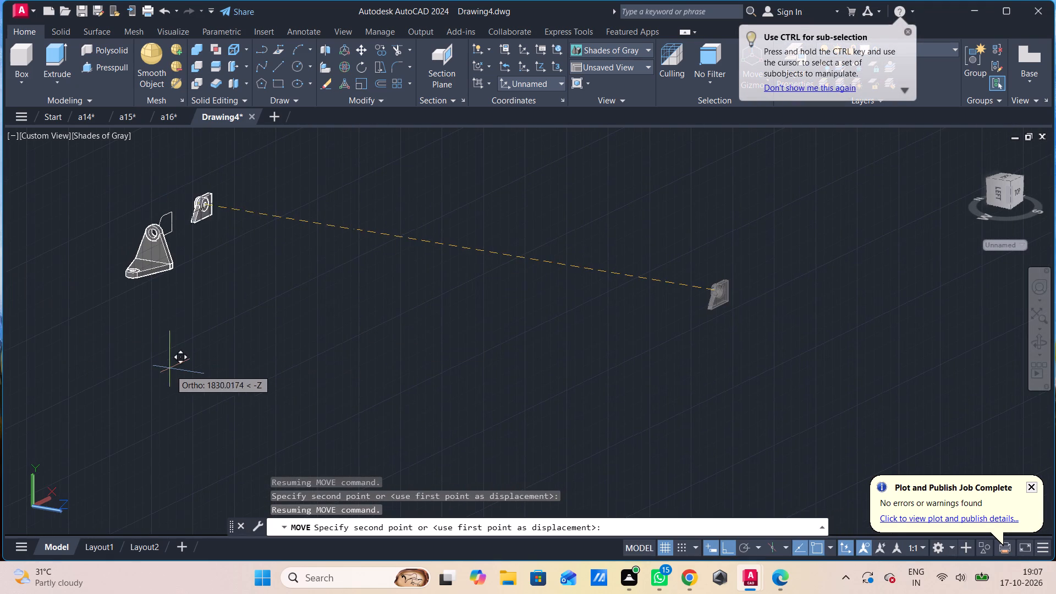
pyautogui.moveTo(172, 330); pyautogui.dragTo(460, 399, button='middle')
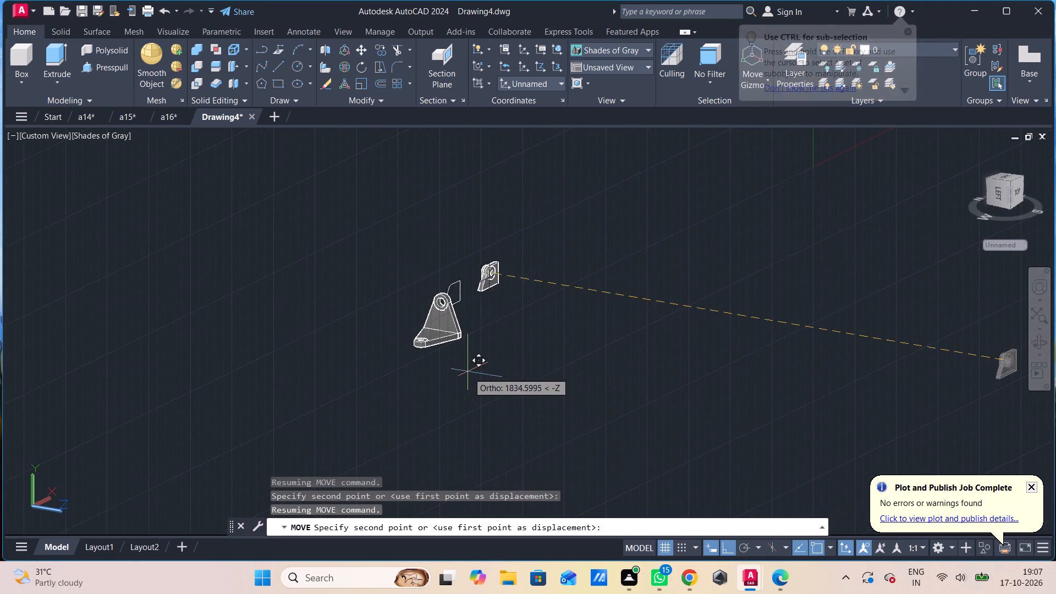
pyautogui.click(470, 329)
pyautogui.scroll(4, 474, 323)
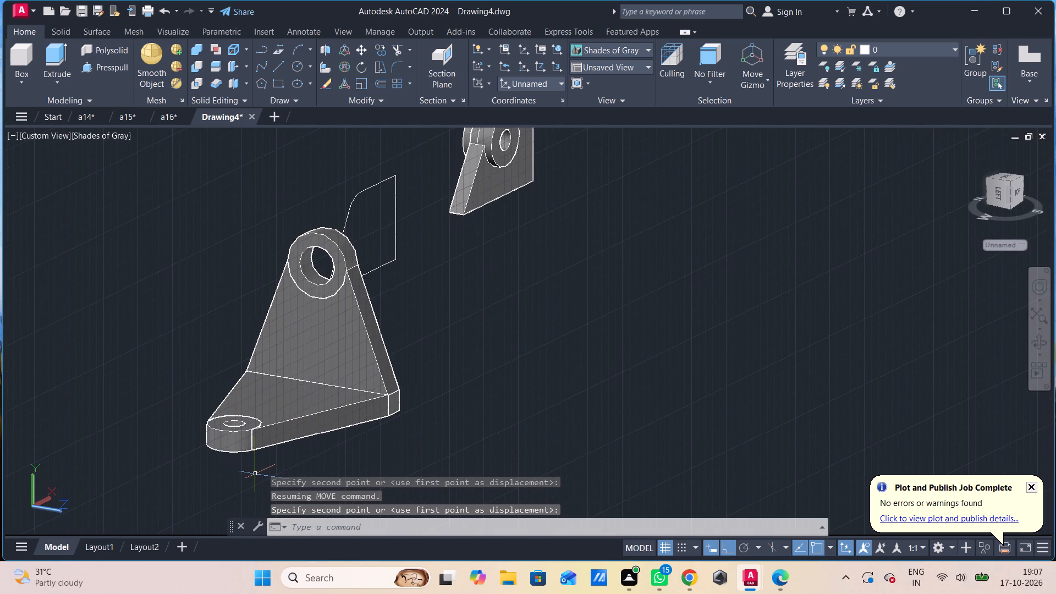
# Presspull the ring face on top of the base plate's end boss upward by 5 units.
pyautogui.click(87, 61)
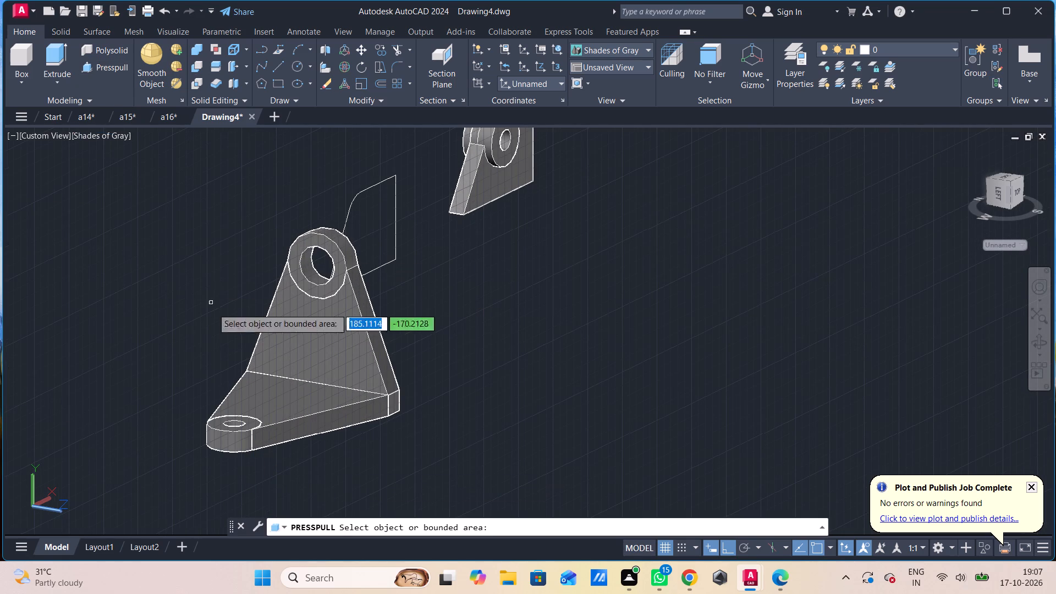
pyautogui.click(218, 422)
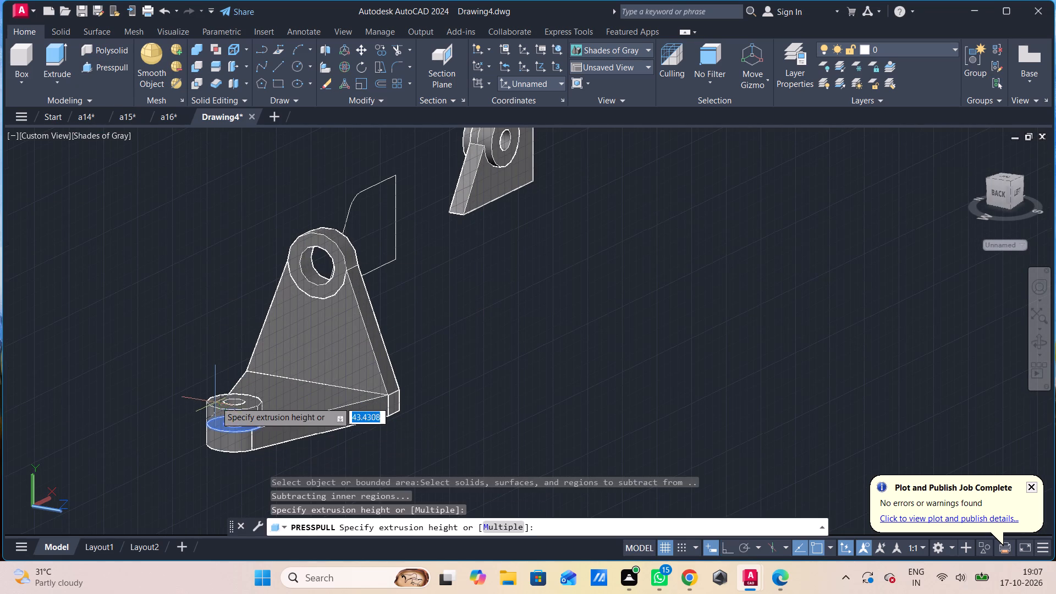
pyautogui.press('5')
pyautogui.press('Return')
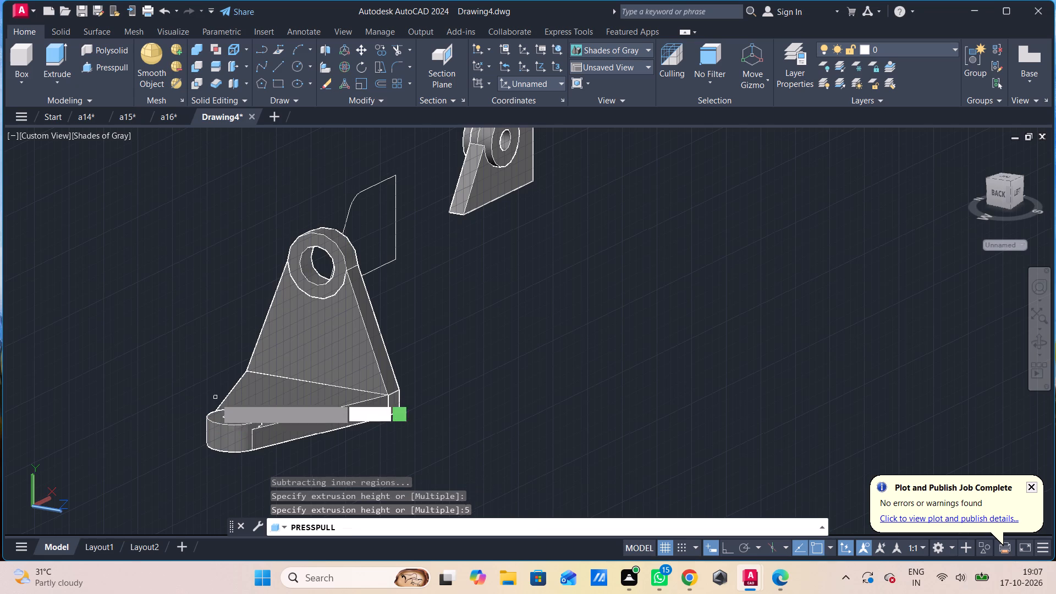
pyautogui.press('Escape')
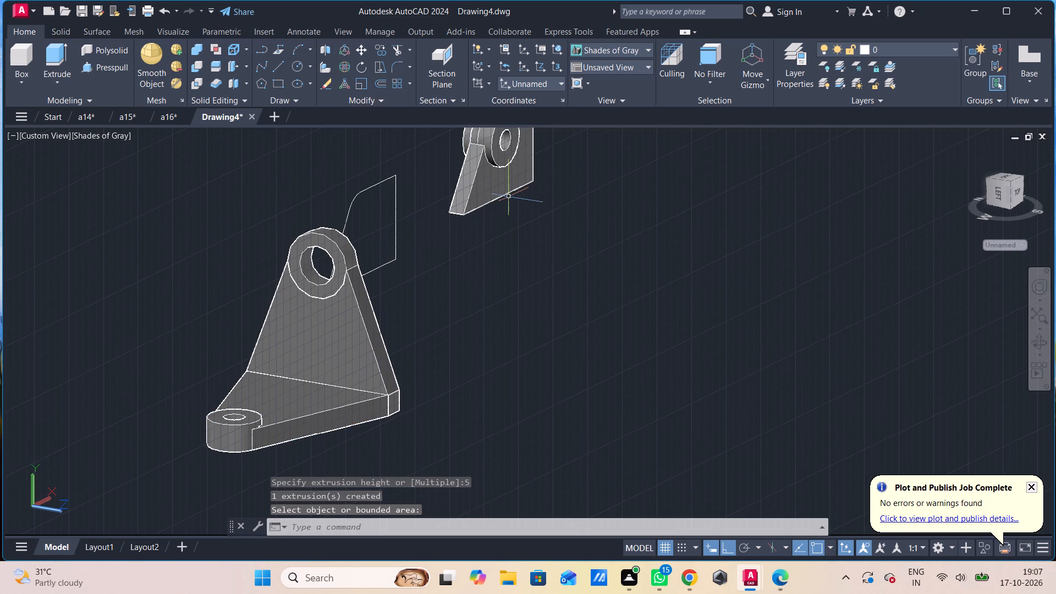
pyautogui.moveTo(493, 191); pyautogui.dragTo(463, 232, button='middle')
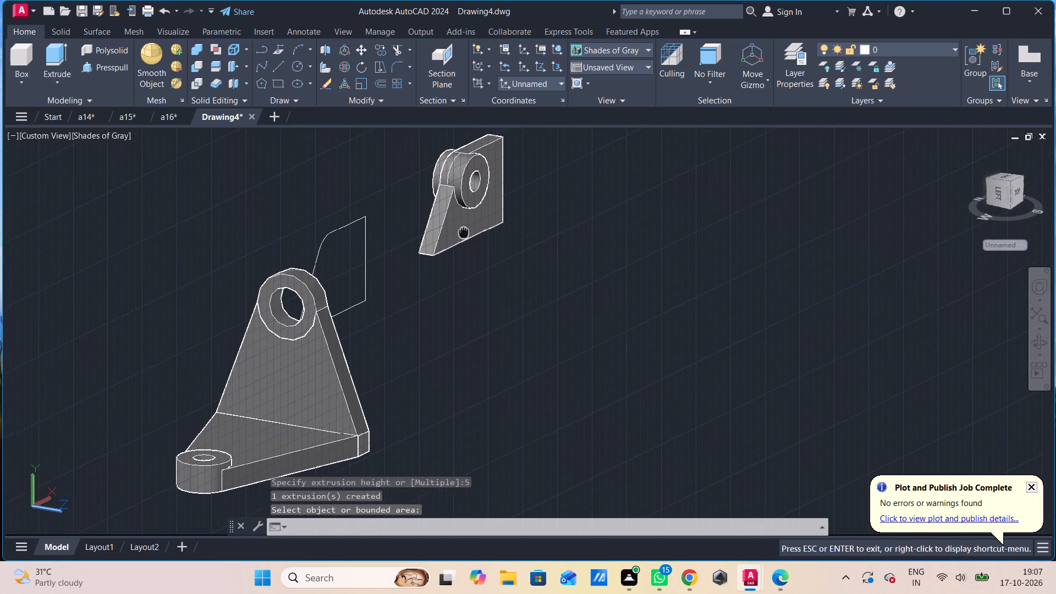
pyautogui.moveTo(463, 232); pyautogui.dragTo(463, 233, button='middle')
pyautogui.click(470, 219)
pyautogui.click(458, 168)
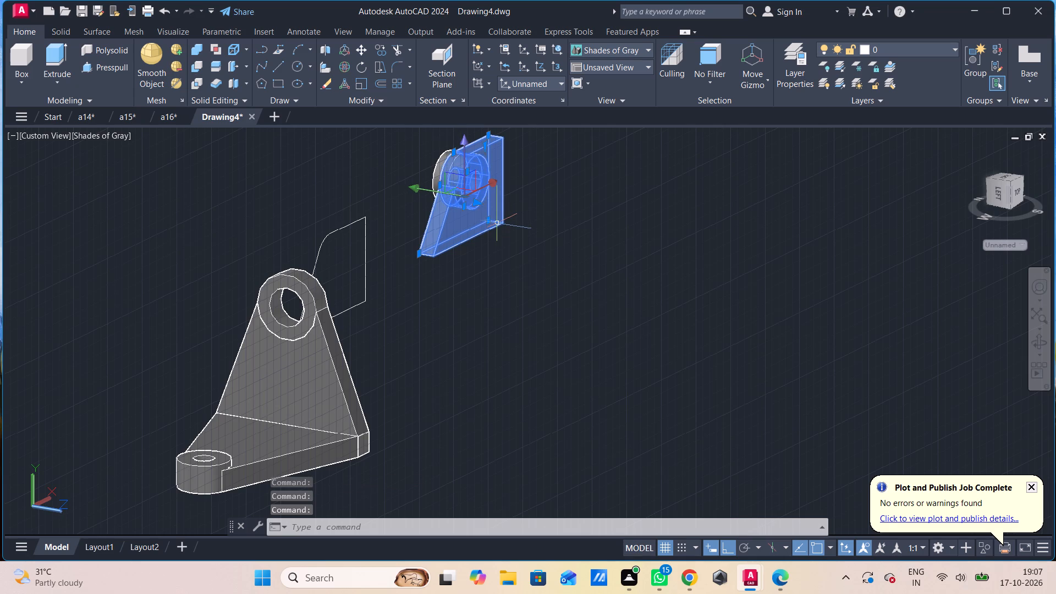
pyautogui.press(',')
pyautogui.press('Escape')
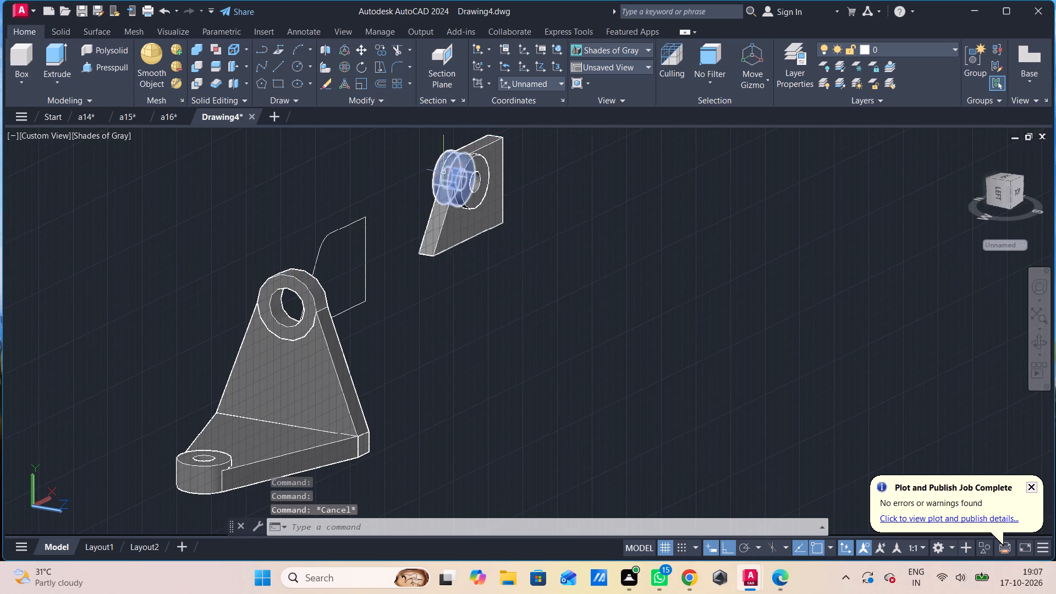
# Move the whole bossed side plate from its bottom square-corner edge to the midpoint of the edge where the base plate meets the upright lug.
pyautogui.click(518, 140)
pyautogui.click(444, 242)
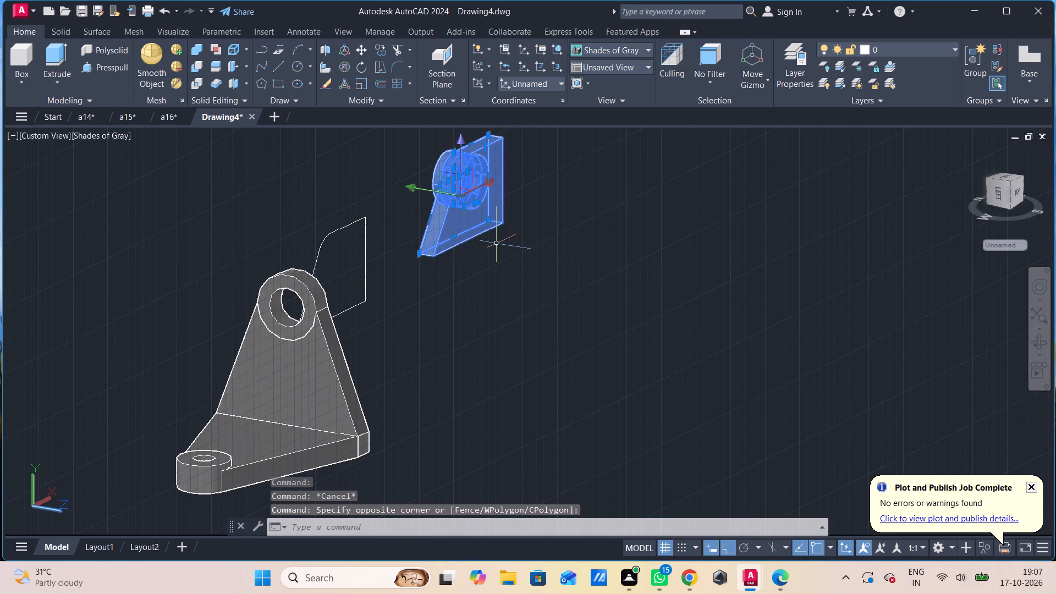
pyautogui.press('m')
pyautogui.press('space')
pyautogui.keyDown('shift'); pyautogui.moveTo(501, 227); pyautogui.dragTo(477, 239, button='middle'); pyautogui.keyUp('shift')
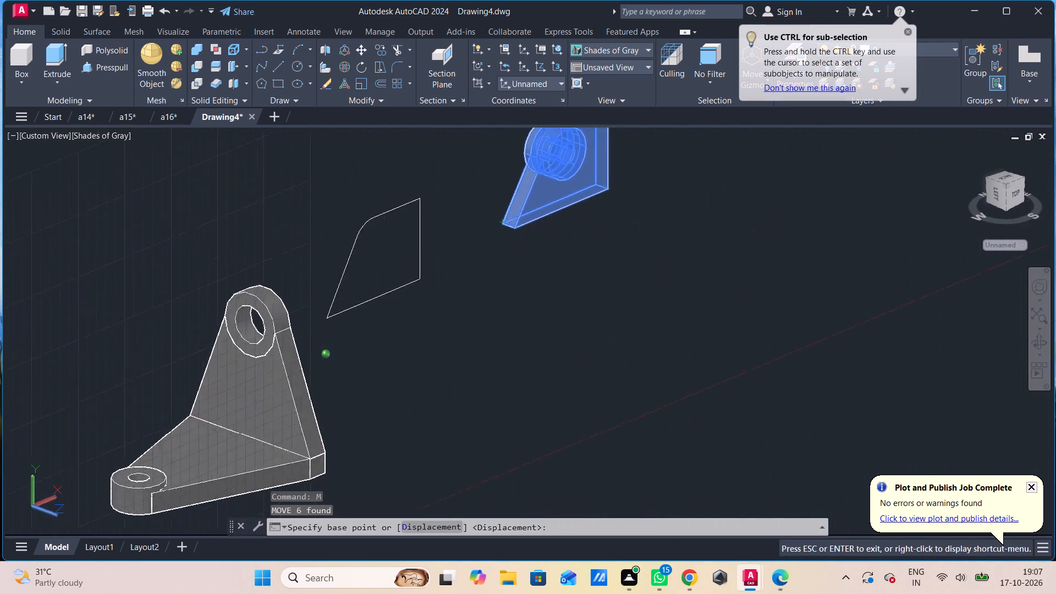
pyautogui.keyDown('shift'); pyautogui.moveTo(477, 239); pyautogui.dragTo(454, 250, button='middle'); pyautogui.keyUp('shift')
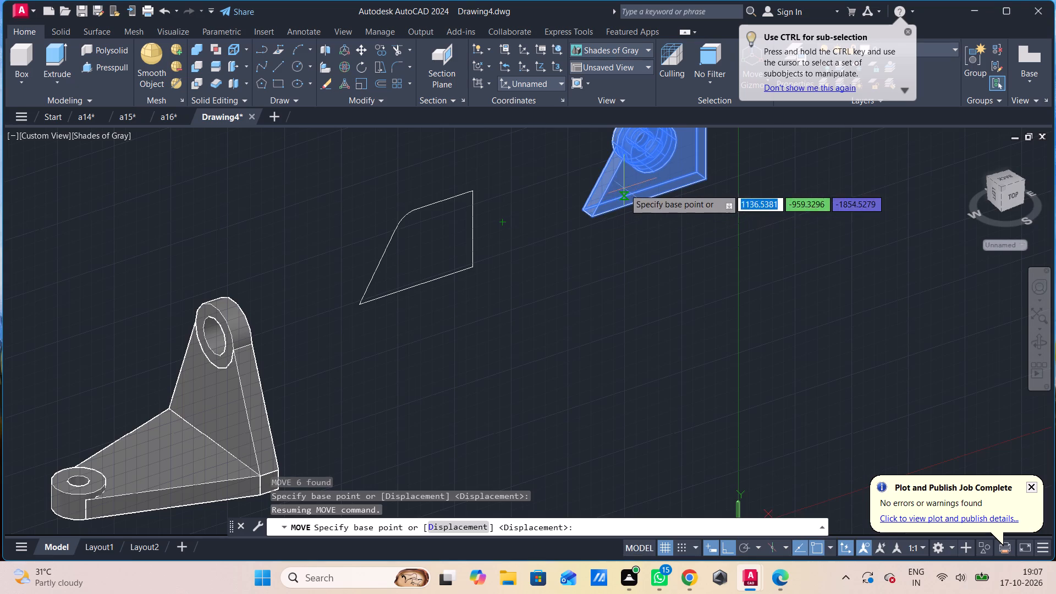
pyautogui.moveTo(624, 189); pyautogui.dragTo(520, 284, button='middle')
pyautogui.keyDown('shift'); pyautogui.moveTo(556, 261); pyautogui.dragTo(465, 256, button='middle'); pyautogui.keyUp('shift')
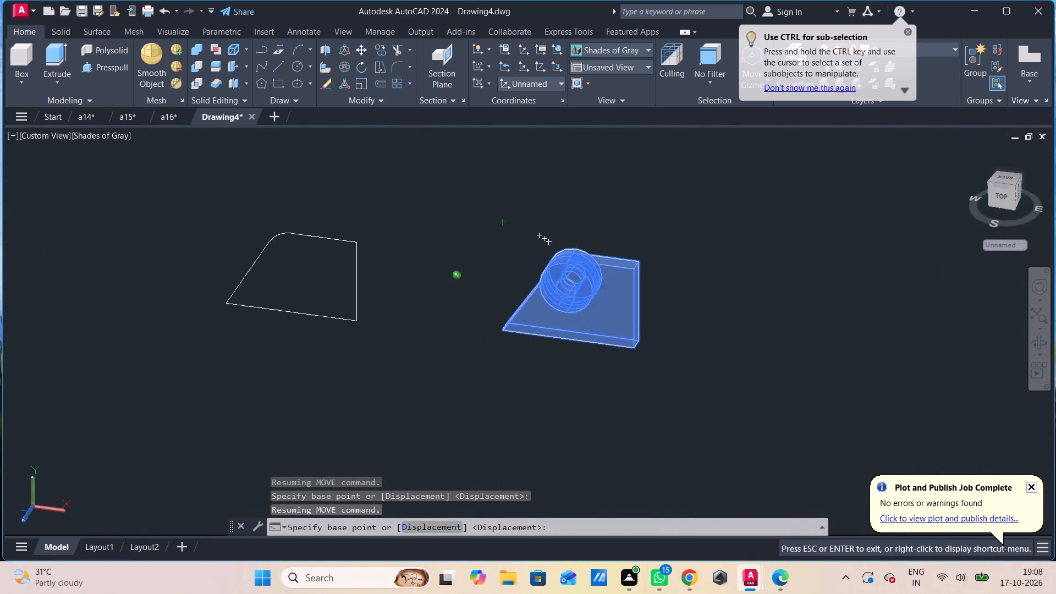
pyautogui.keyDown('shift'); pyautogui.moveTo(465, 256); pyautogui.dragTo(451, 226, button='middle'); pyautogui.keyUp('shift')
pyautogui.scroll(3, 620, 356)
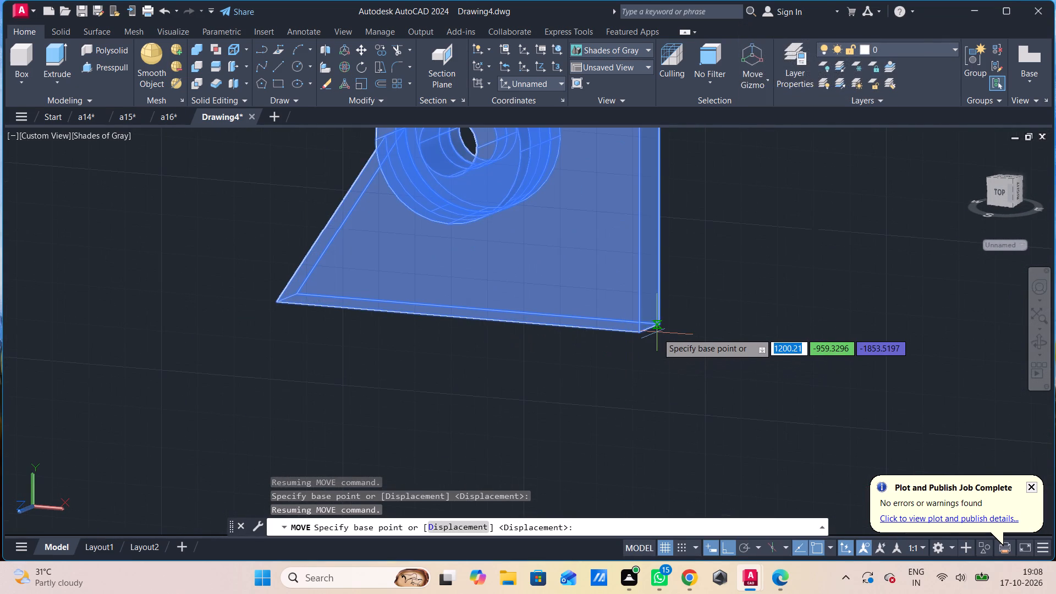
pyautogui.click(652, 333)
pyautogui.scroll(-2, 647, 339)
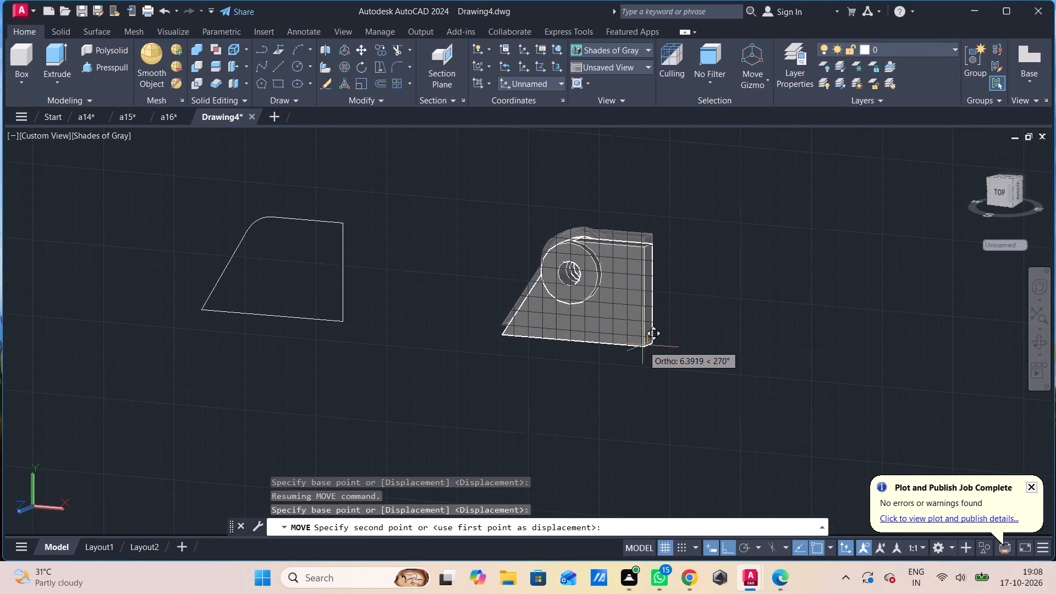
pyautogui.scroll(-2, 643, 345)
pyautogui.moveTo(643, 345); pyautogui.dragTo(497, 358, button='middle')
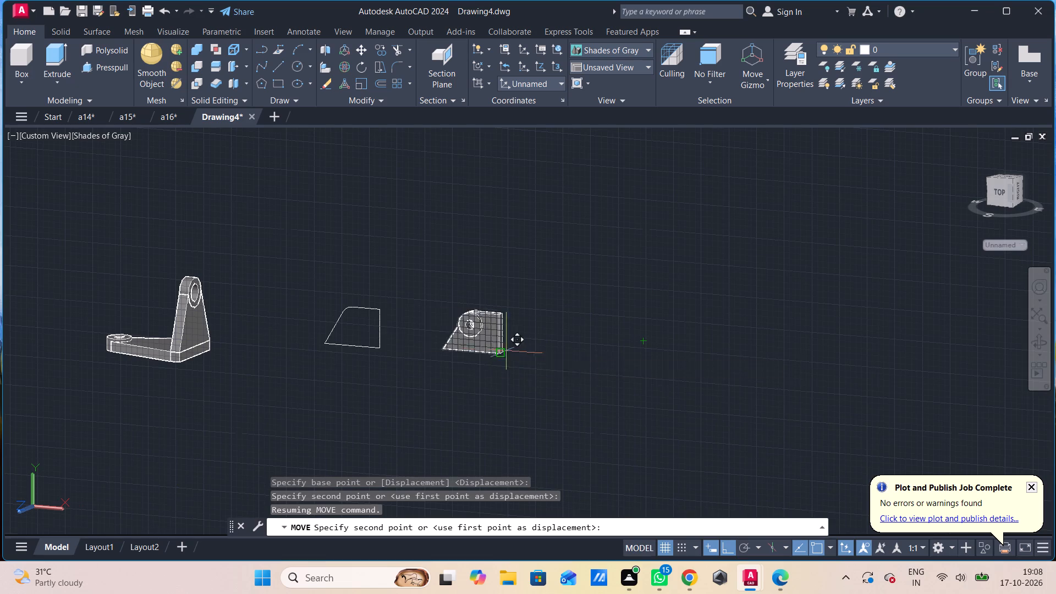
pyautogui.moveTo(162, 398); pyautogui.dragTo(346, 389, button='middle')
pyautogui.keyDown('shift'); pyautogui.moveTo(344, 387); pyautogui.dragTo(398, 393, button='middle'); pyautogui.keyUp('shift')
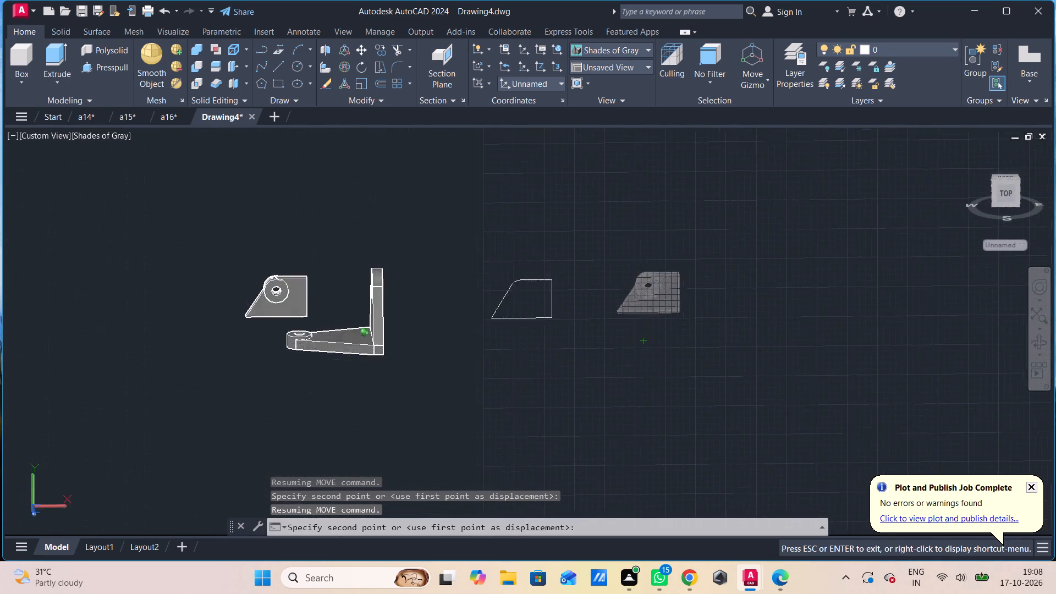
pyautogui.keyDown('shift'); pyautogui.moveTo(398, 393); pyautogui.dragTo(432, 394, button='middle'); pyautogui.keyUp('shift')
pyautogui.scroll(5, 376, 361)
pyautogui.moveTo(377, 354); pyautogui.dragTo(425, 433, button='middle')
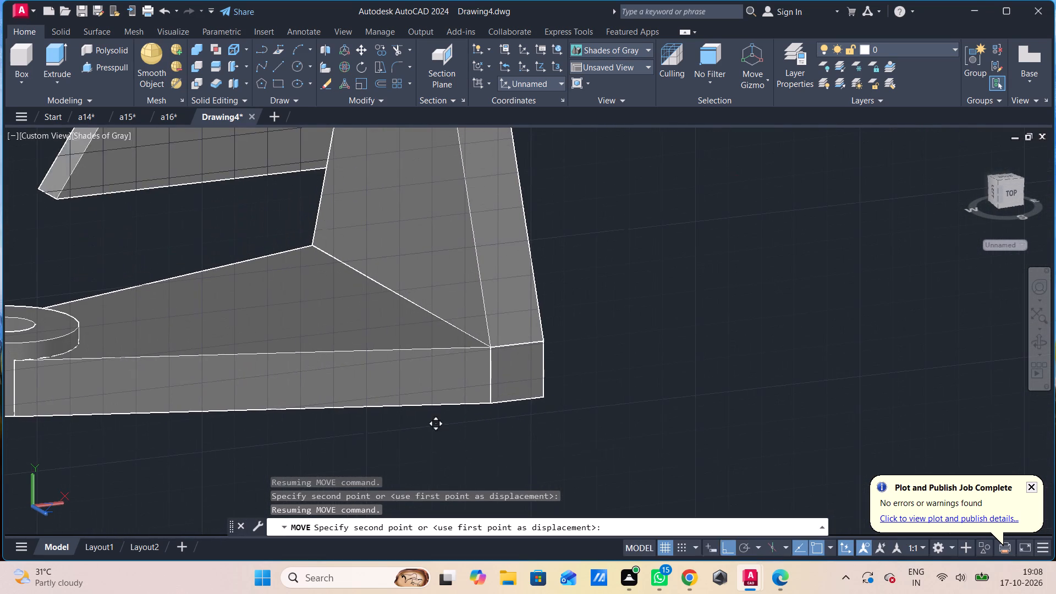
pyautogui.click(402, 301)
pyautogui.scroll(-2, 428, 339)
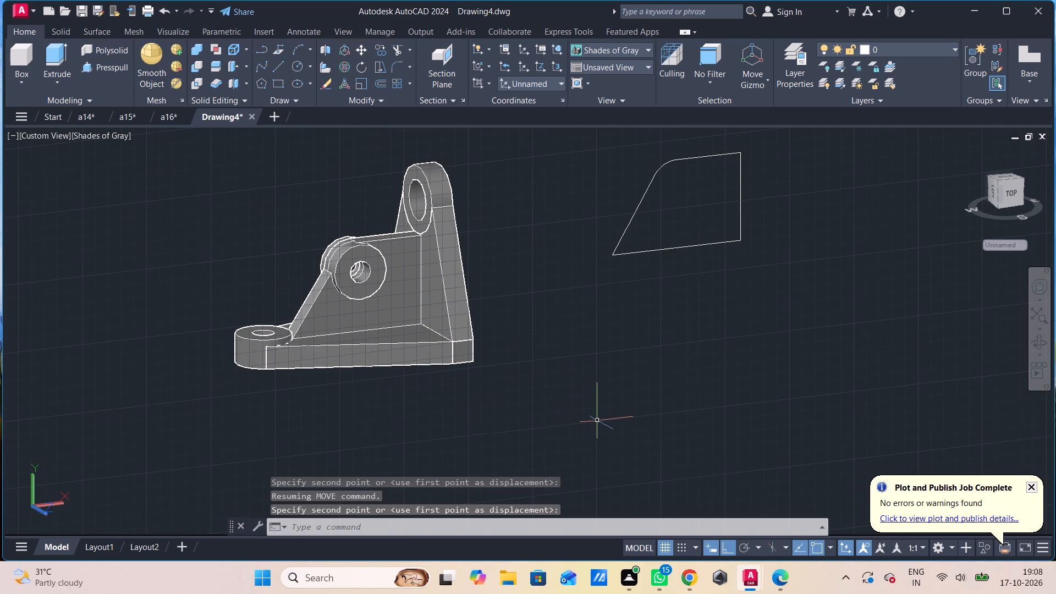
# Erase the leftover rounded-corner profile beside the bracket.
pyautogui.keyDown('shift'); pyautogui.moveTo(564, 415); pyautogui.dragTo(584, 405, button='middle'); pyautogui.keyUp('shift')
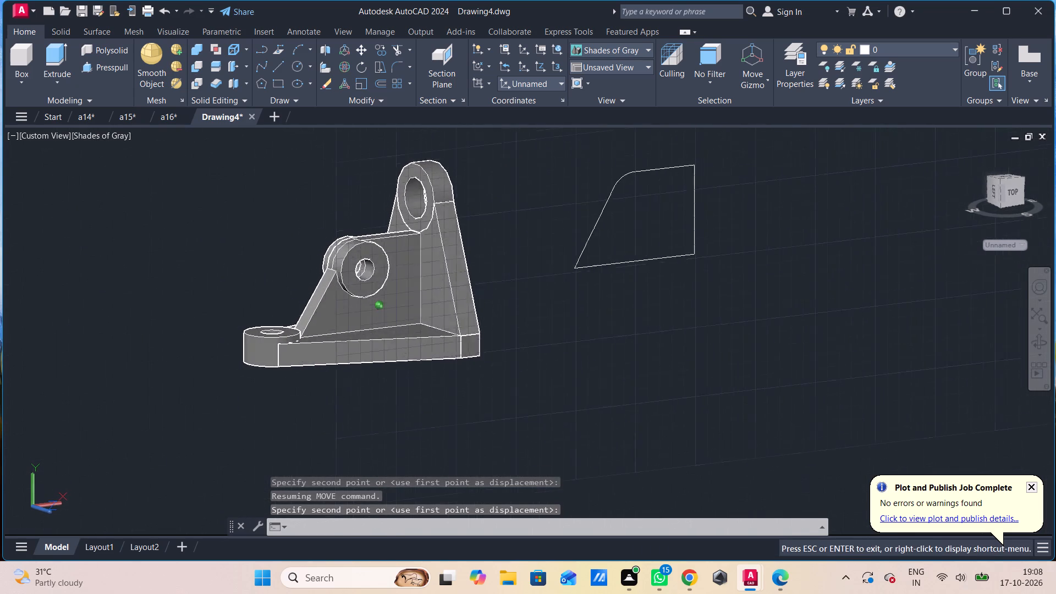
pyautogui.keyDown('shift'); pyautogui.moveTo(584, 405); pyautogui.dragTo(588, 403, button='middle'); pyautogui.keyUp('shift')
pyautogui.moveTo(679, 173); pyautogui.dragTo(681, 186)
pyautogui.click(541, 323)
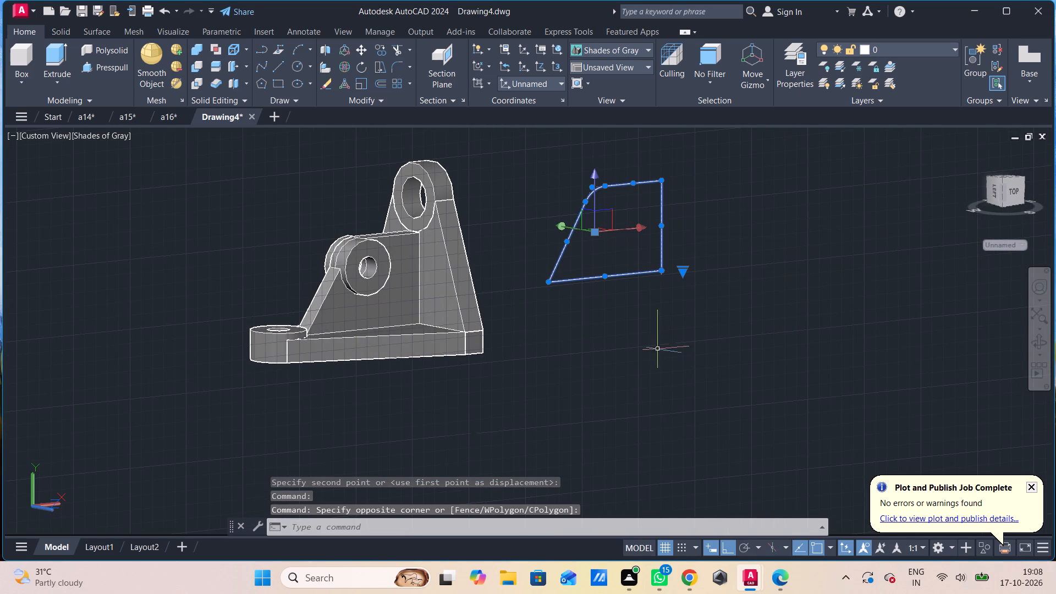
pyautogui.press('Delete')
# Examine the assembled bracket from several angles, including the side plate's fit against the base and upright lug.
pyautogui.scroll(-2, 687, 377)
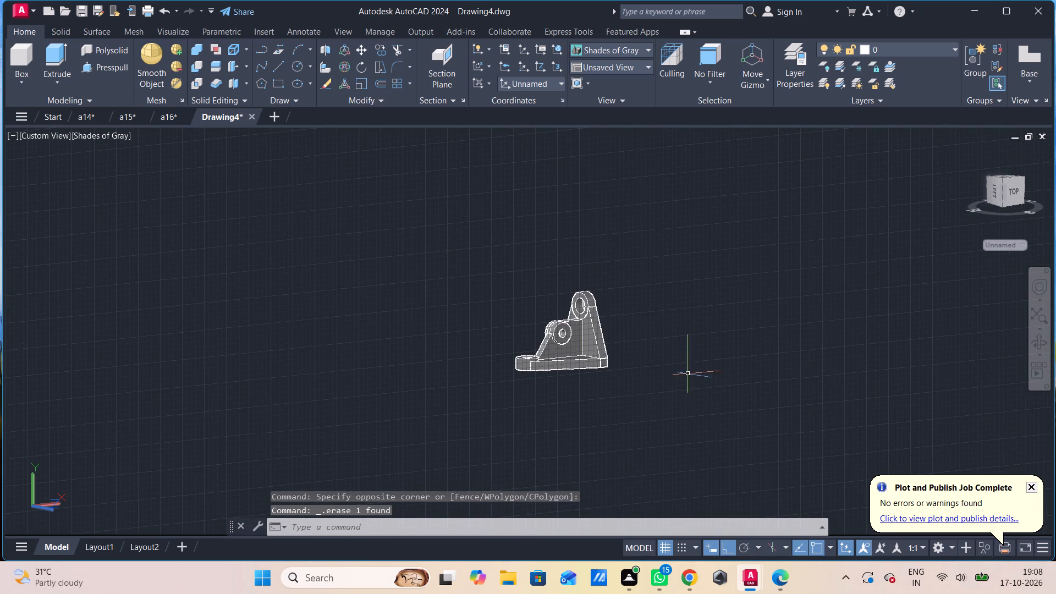
pyautogui.scroll(1, 617, 365)
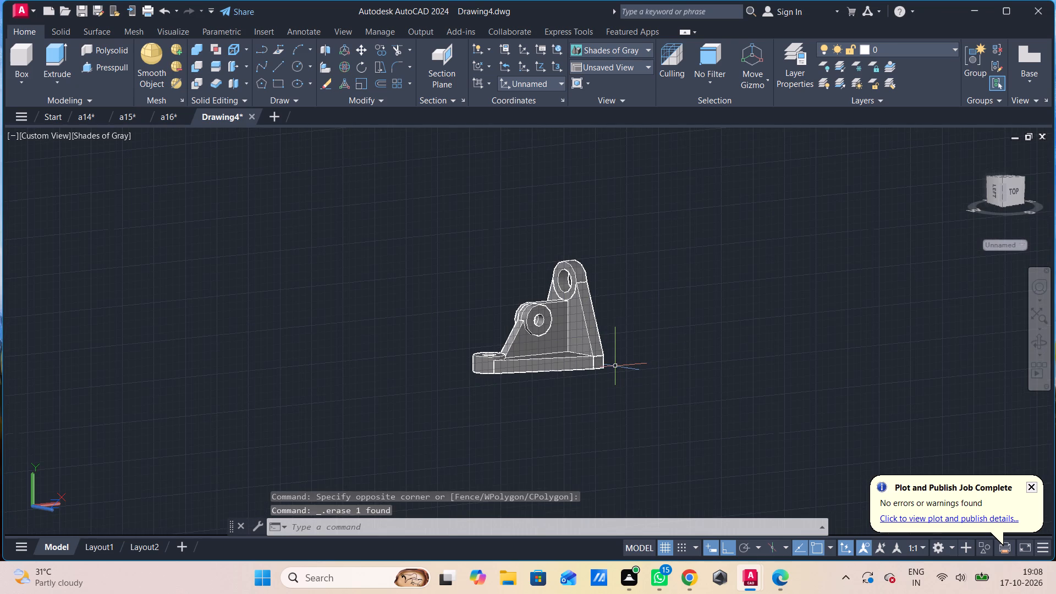
pyautogui.scroll(2, 615, 369)
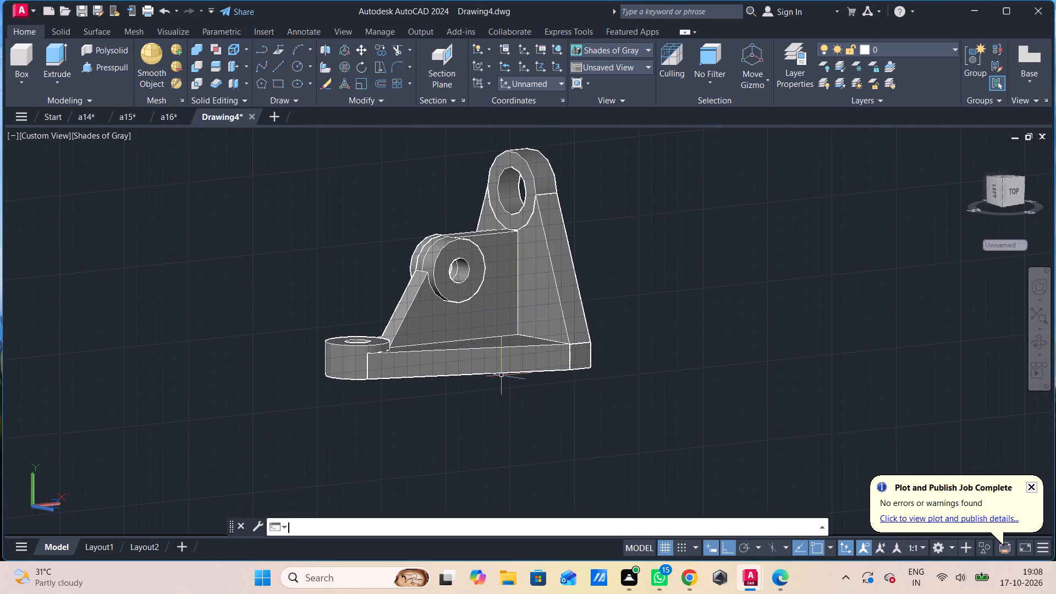
pyautogui.keyDown('shift'); pyautogui.moveTo(505, 365); pyautogui.dragTo(540, 368, button='middle'); pyautogui.keyUp('shift')
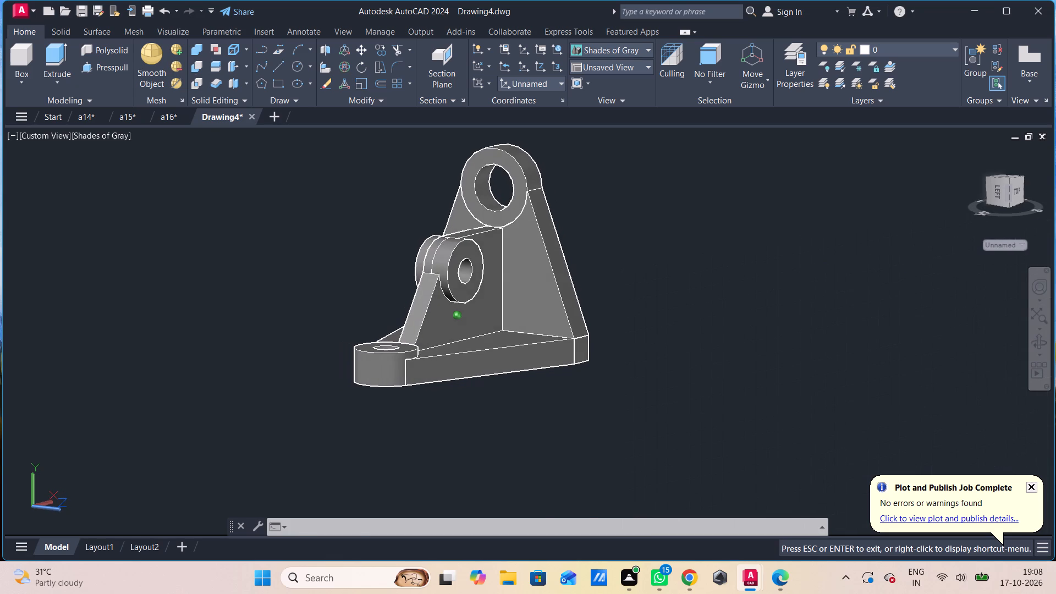
pyautogui.keyDown('shift'); pyautogui.moveTo(540, 368); pyautogui.dragTo(540, 366, button='middle'); pyautogui.keyUp('shift')
pyautogui.moveTo(543, 378); pyautogui.dragTo(557, 421, button='middle')
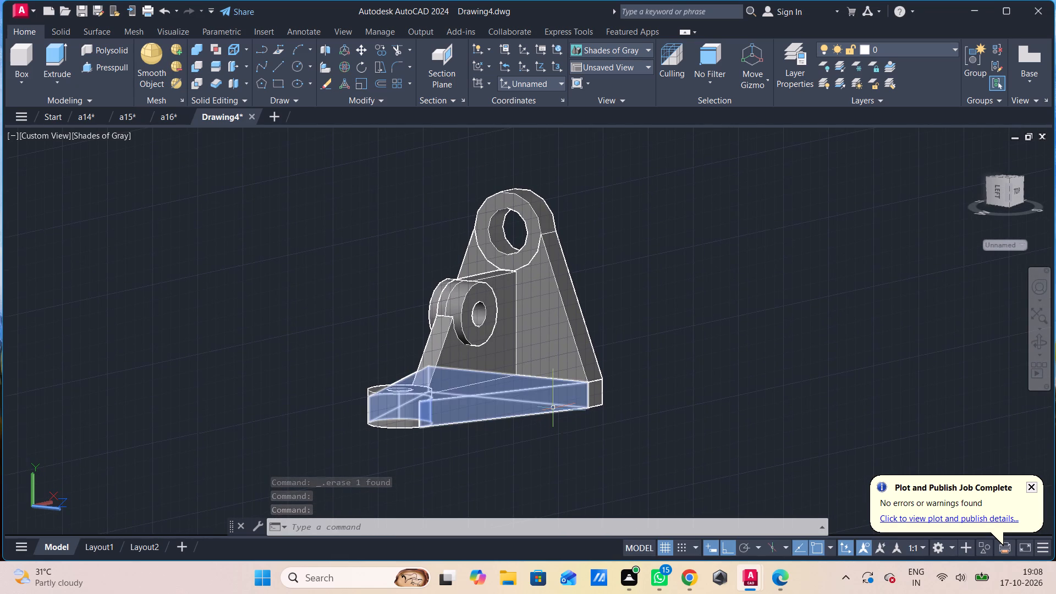
pyautogui.keyDown('shift'); pyautogui.moveTo(555, 409); pyautogui.dragTo(557, 452, button='middle'); pyautogui.keyUp('shift')
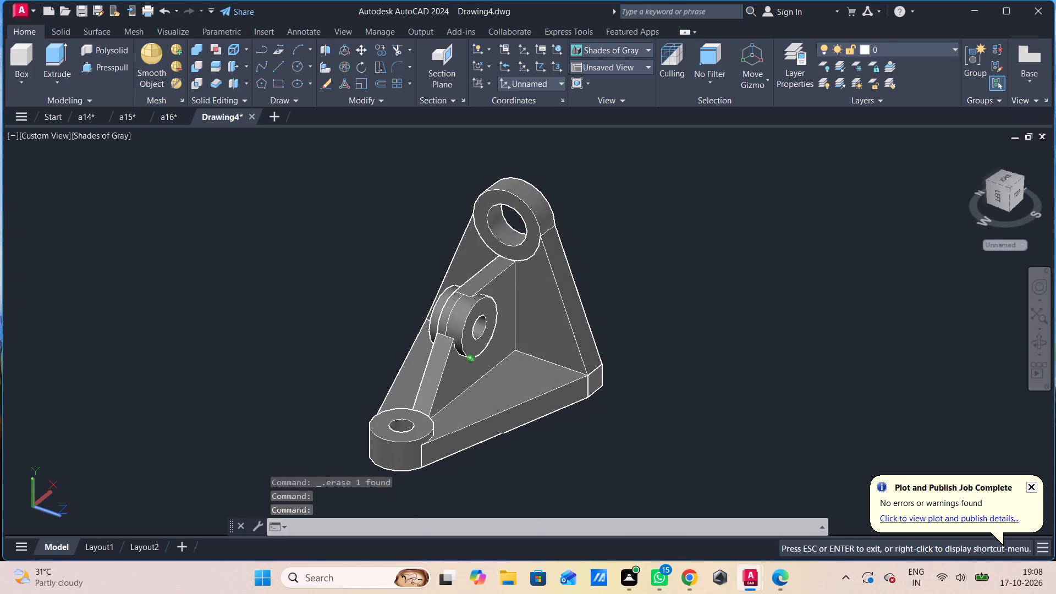
pyautogui.keyDown('shift'); pyautogui.moveTo(557, 452); pyautogui.dragTo(551, 448, button='middle'); pyautogui.keyUp('shift')
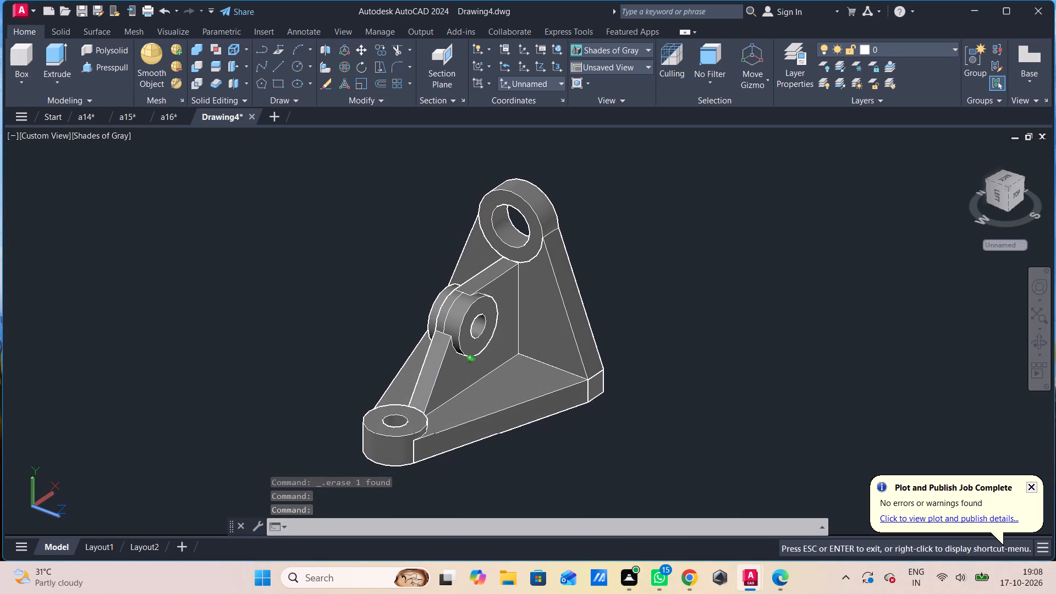
pyautogui.keyDown('shift'); pyautogui.moveTo(551, 448); pyautogui.dragTo(551, 444, button='middle'); pyautogui.keyUp('shift')
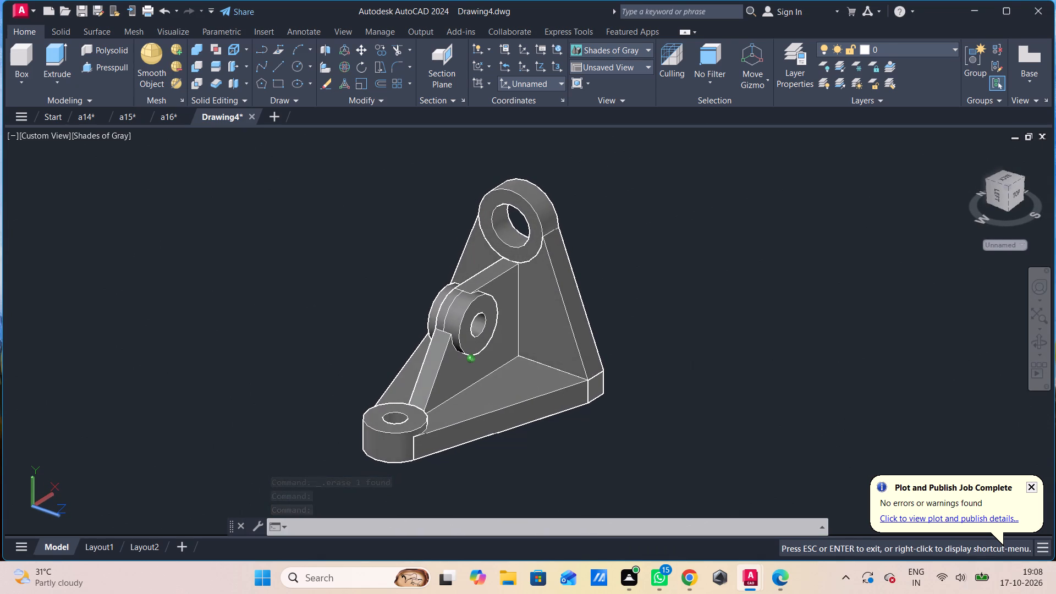
pyautogui.keyDown('shift'); pyautogui.moveTo(551, 444); pyautogui.dragTo(548, 432, button='middle'); pyautogui.keyUp('shift')
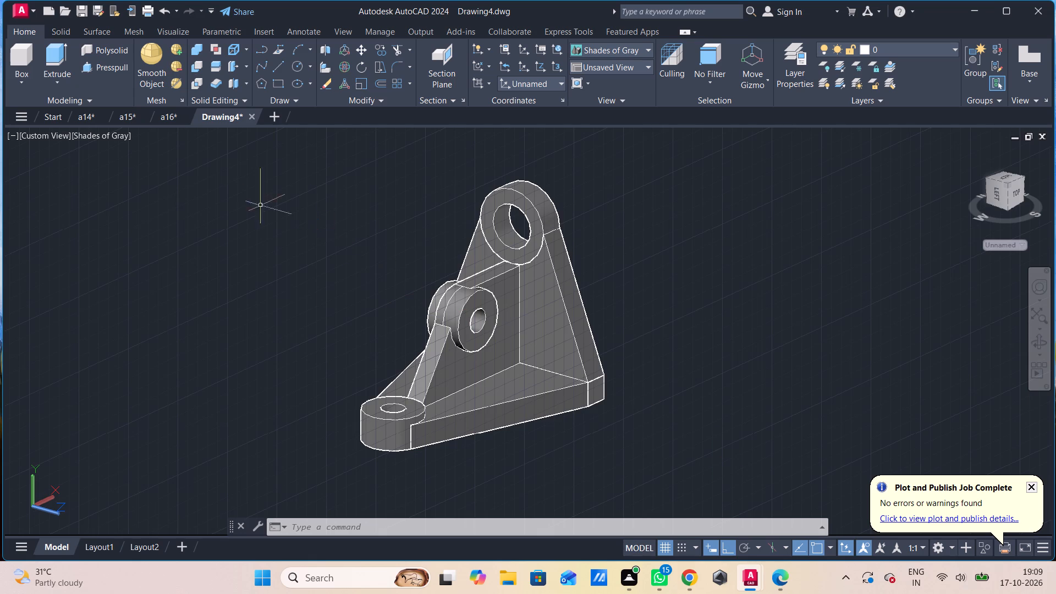
# Presspull the ring face around the upright lug's hole outward by 9 units on the lug's rear side.
pyautogui.click(100, 64)
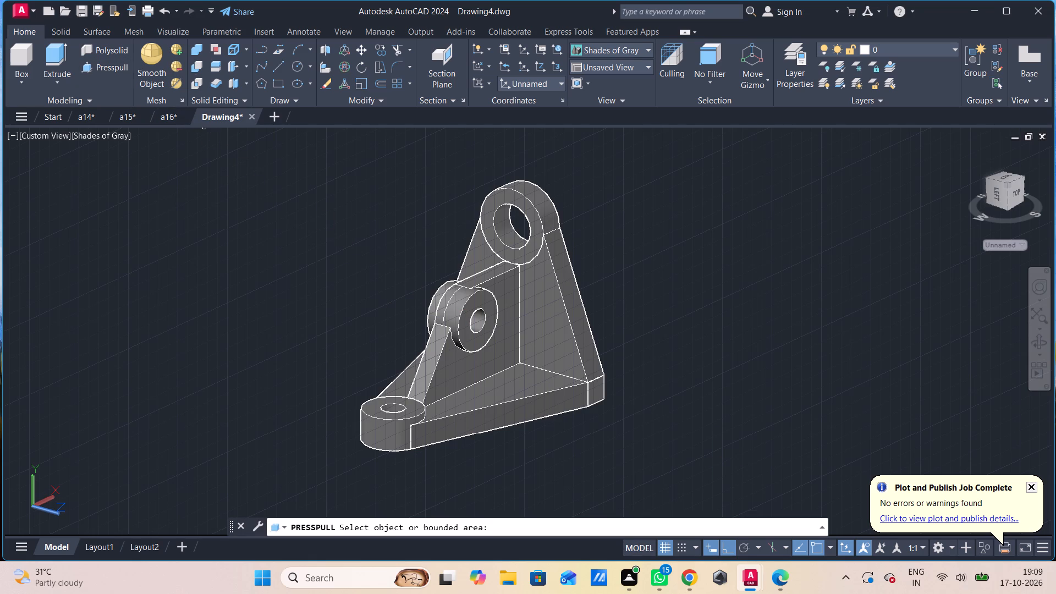
pyautogui.keyDown('shift'); pyautogui.moveTo(604, 229); pyautogui.dragTo(441, 256, button='middle'); pyautogui.keyUp('shift')
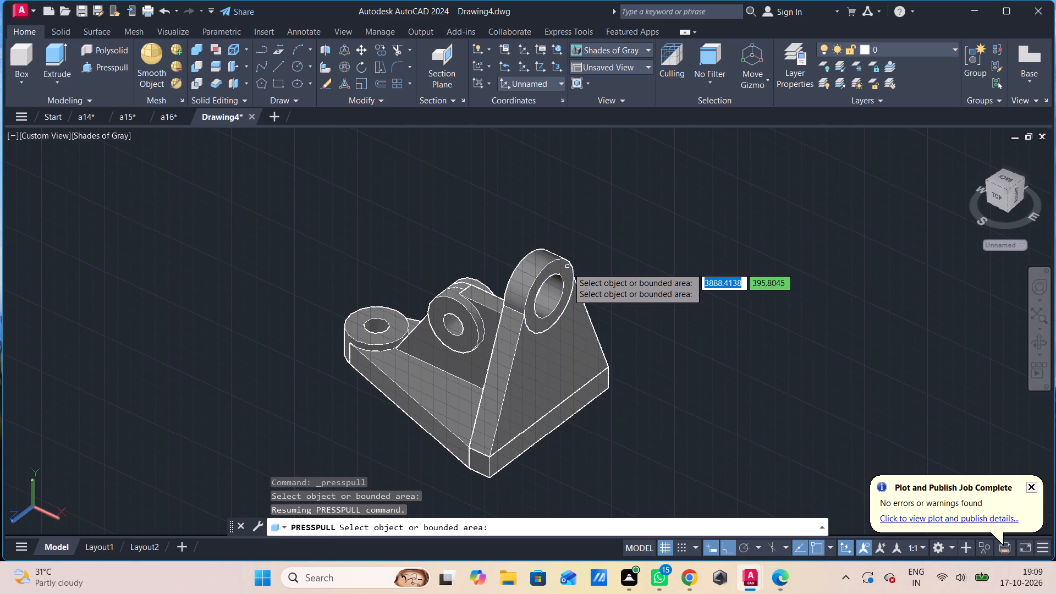
pyautogui.click(564, 269)
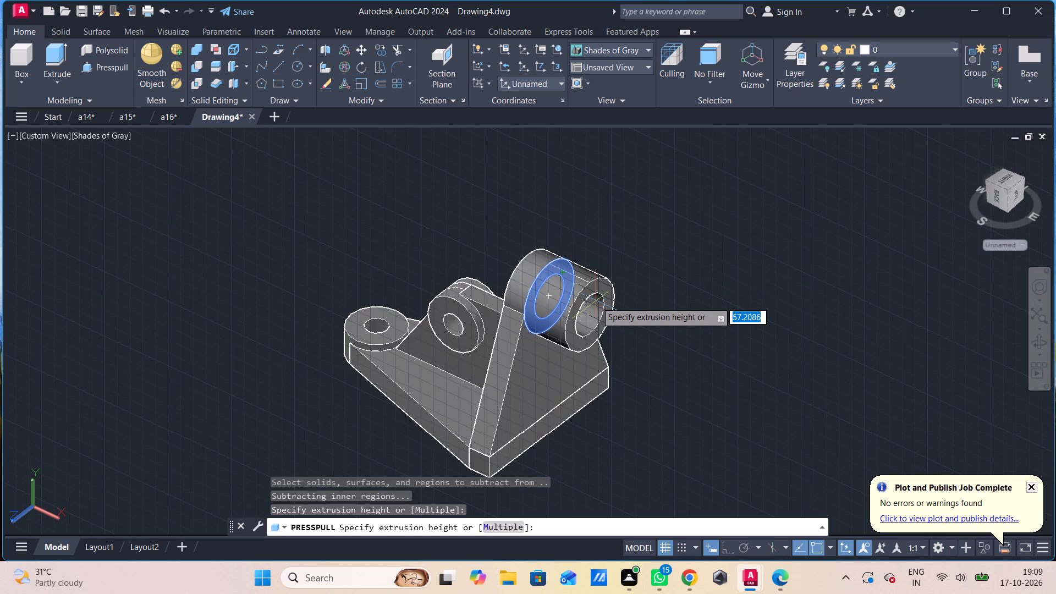
pyautogui.press('9')
pyautogui.press('Return')
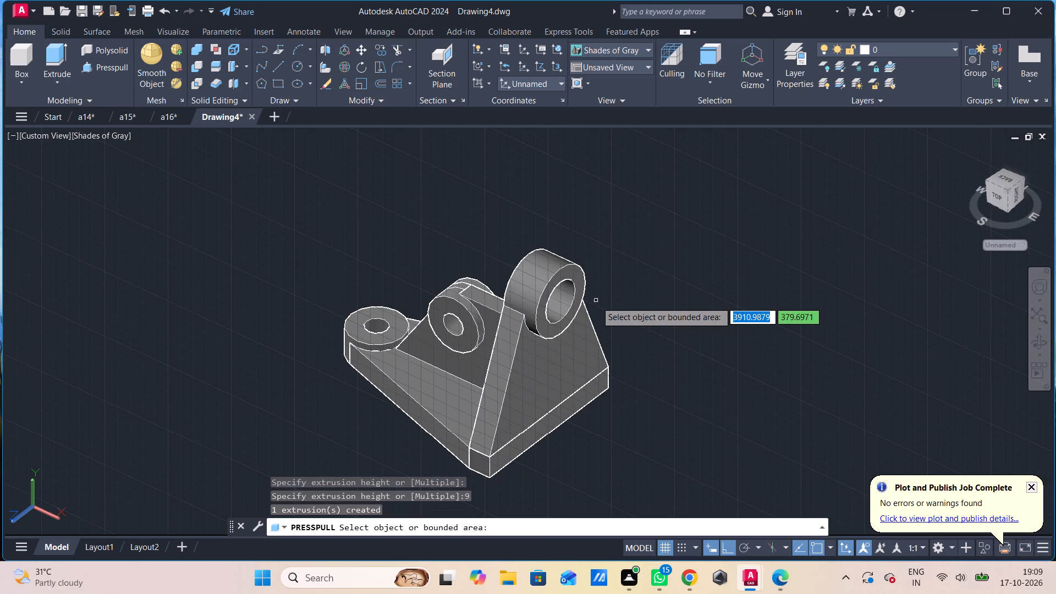
pyautogui.press('Escape')
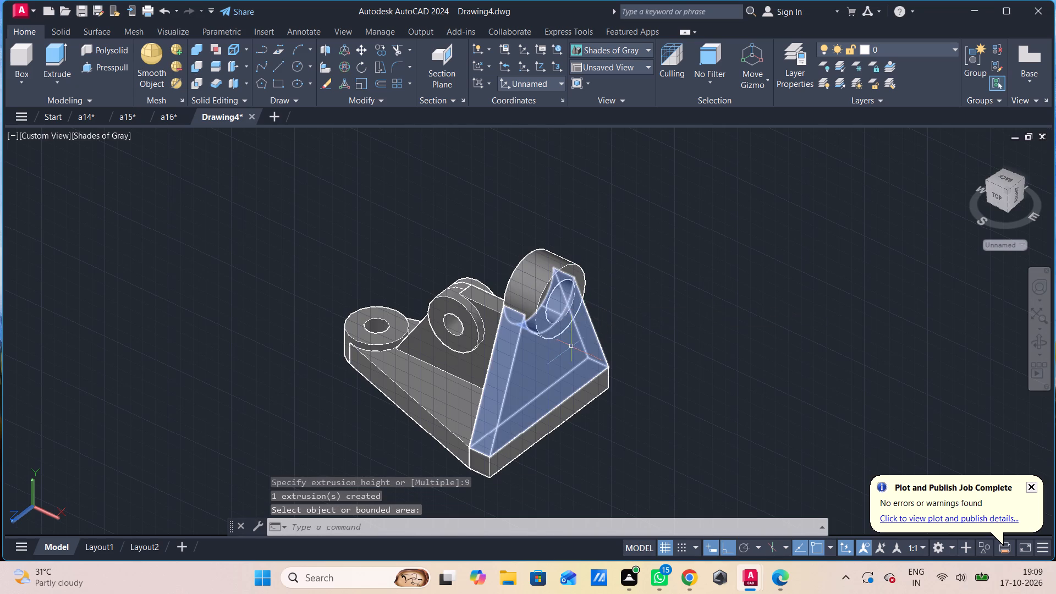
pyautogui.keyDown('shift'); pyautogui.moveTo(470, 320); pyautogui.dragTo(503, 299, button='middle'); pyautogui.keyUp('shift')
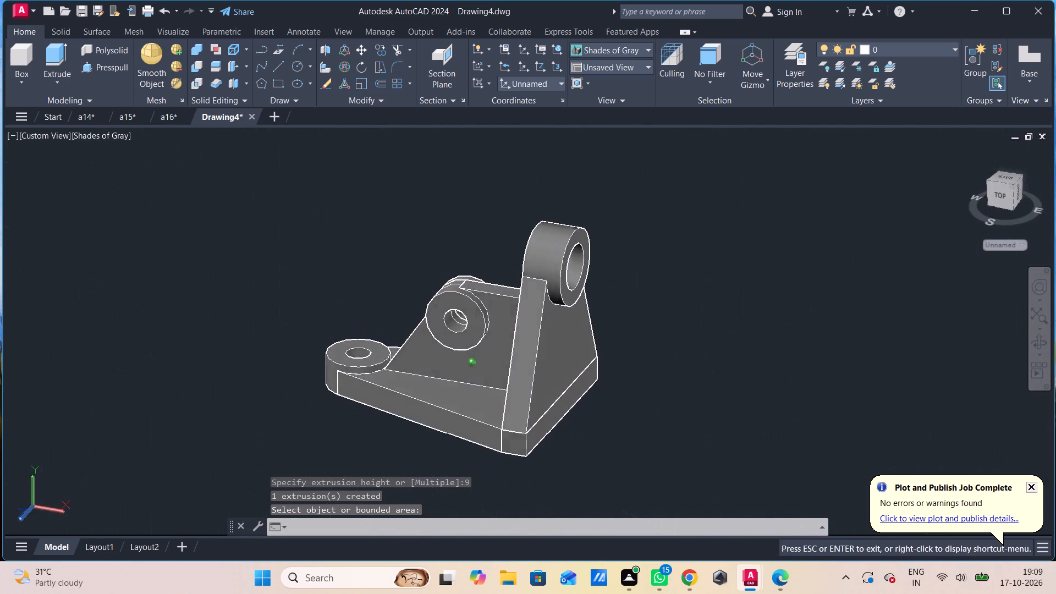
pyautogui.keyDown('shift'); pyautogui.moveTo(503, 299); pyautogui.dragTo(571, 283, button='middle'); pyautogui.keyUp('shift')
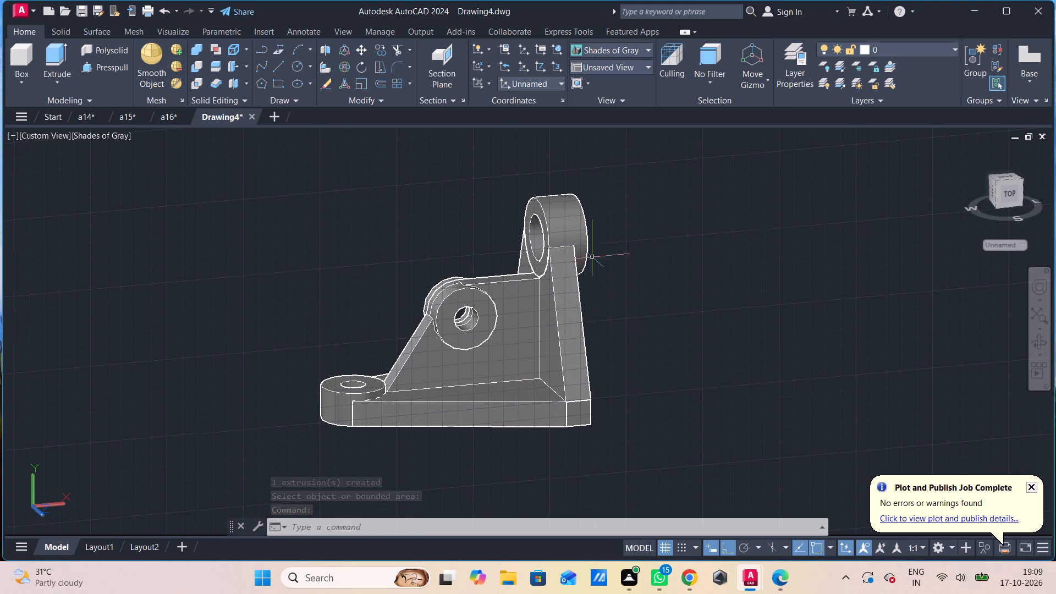
# Union all the bracket's solids, including the base plate, upright lug, side plate and bosses, into one solid.
pyautogui.click(606, 188)
pyautogui.press('Escape')
pyautogui.write('uni')
pyautogui.press('space')
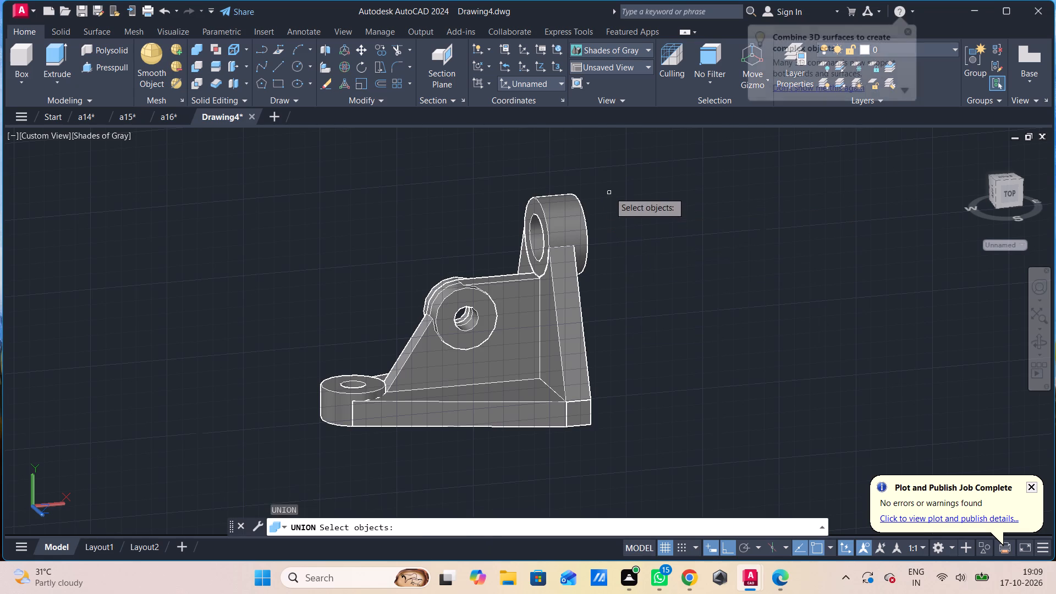
pyautogui.click(609, 180)
pyautogui.click(245, 490)
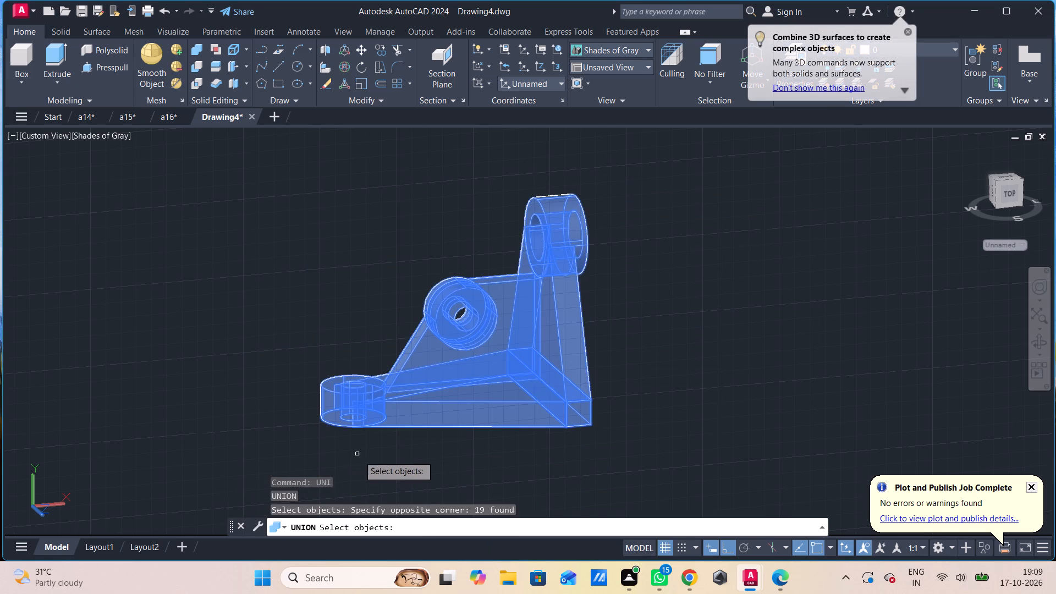
pyautogui.press('Return')
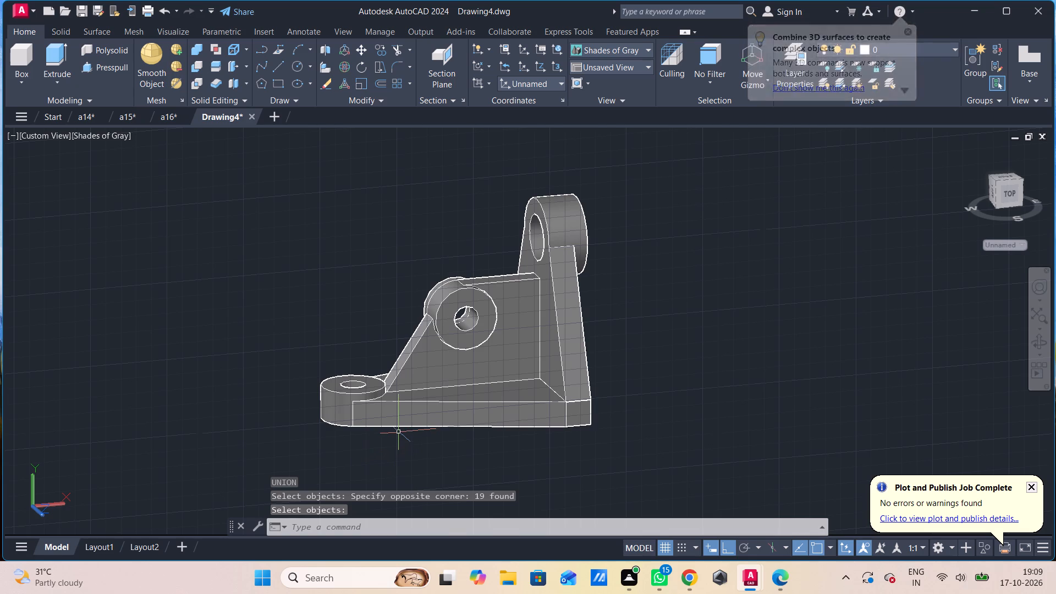
# Fillet the side plate's near-side edges where it meets the base plate and the upright lug with radius 1.
pyautogui.keyDown('shift'); pyautogui.moveTo(413, 419); pyautogui.dragTo(448, 422, button='middle'); pyautogui.keyUp('shift')
pyautogui.keyDown('shift'); pyautogui.scroll(-1, 434, 420); pyautogui.keyUp('shift')
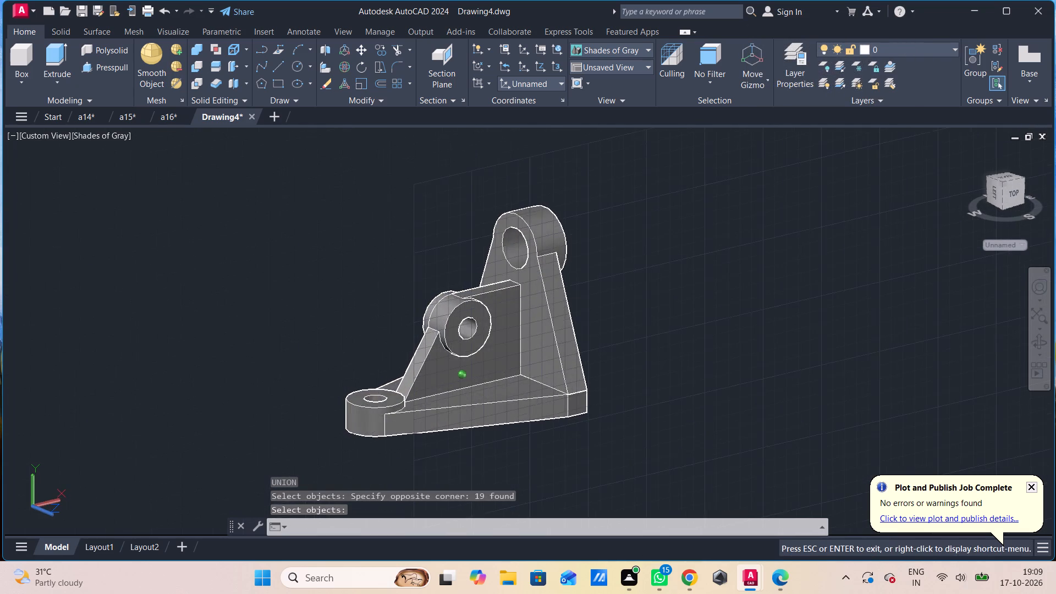
pyautogui.keyDown('shift'); pyautogui.moveTo(448, 422); pyautogui.dragTo(458, 422, button='middle'); pyautogui.keyUp('shift')
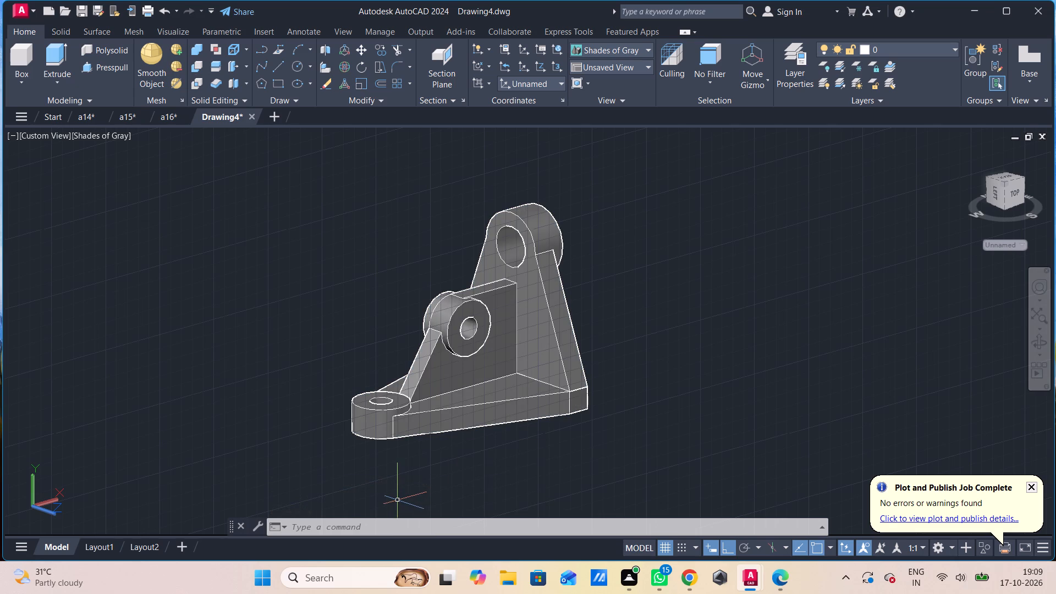
pyautogui.press('f')
pyautogui.click(428, 443)
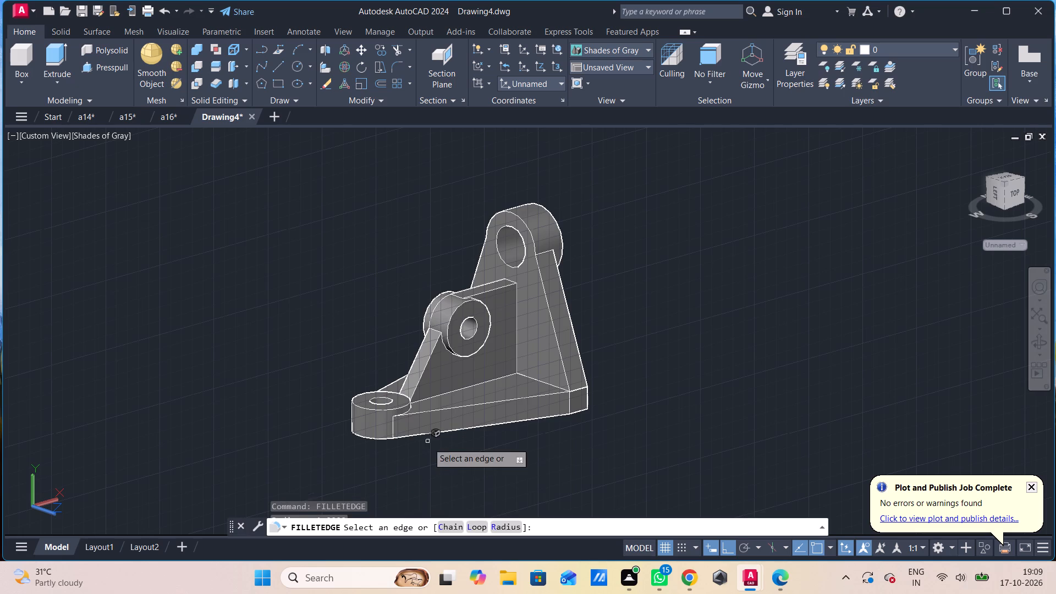
pyautogui.click(443, 394)
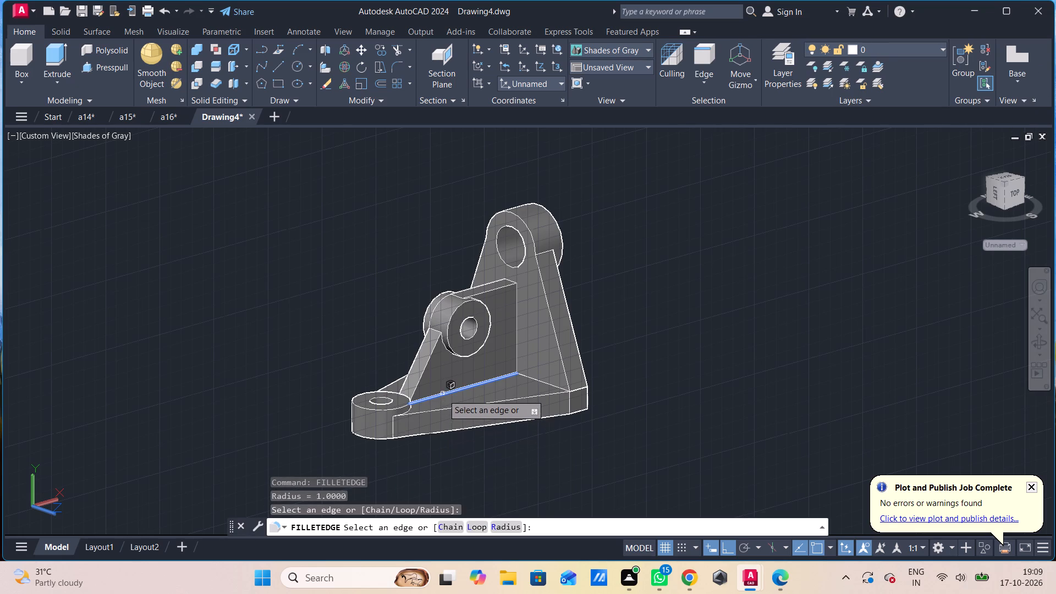
pyautogui.press('space')
pyautogui.press('space')
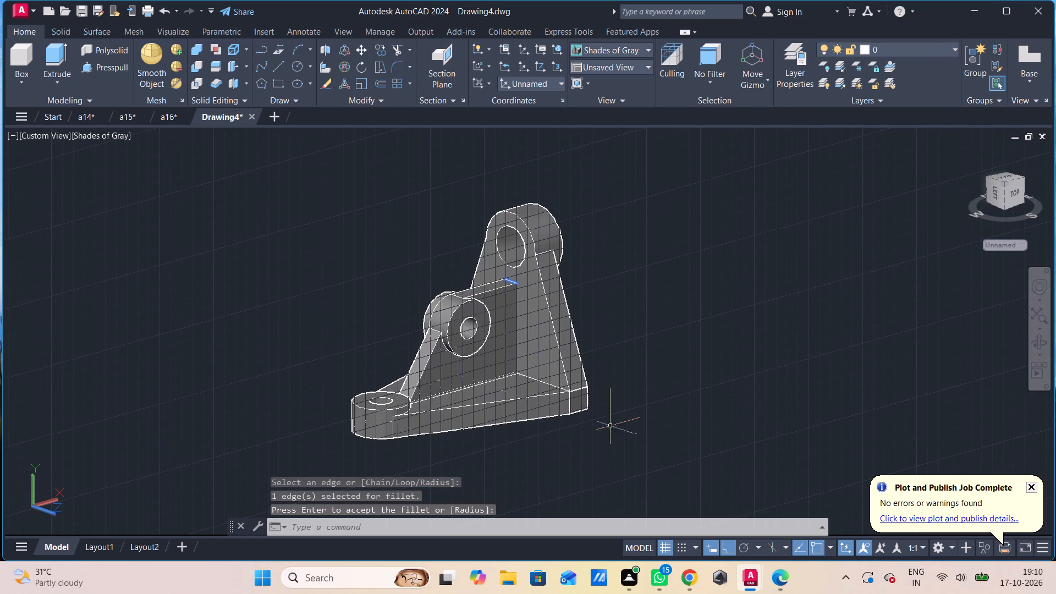
pyautogui.press('space')
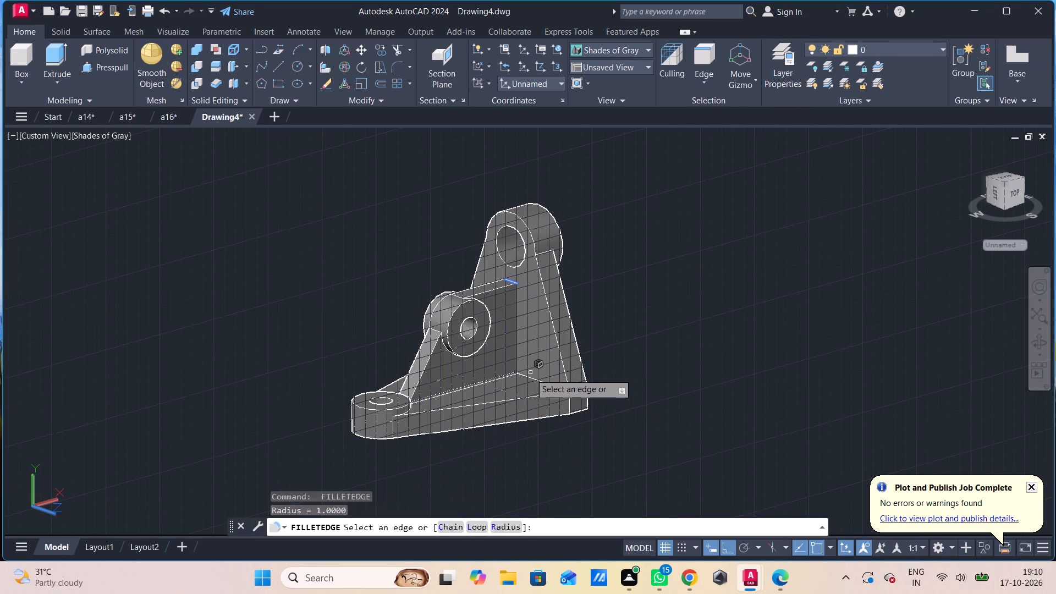
pyautogui.click(516, 356)
pyautogui.press('space')
pyautogui.press('space')
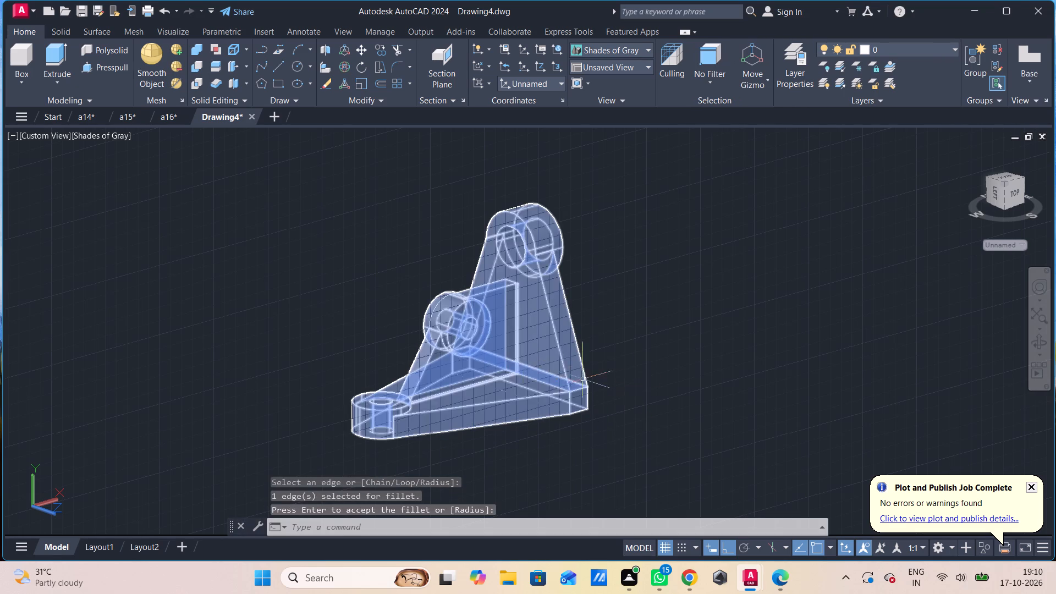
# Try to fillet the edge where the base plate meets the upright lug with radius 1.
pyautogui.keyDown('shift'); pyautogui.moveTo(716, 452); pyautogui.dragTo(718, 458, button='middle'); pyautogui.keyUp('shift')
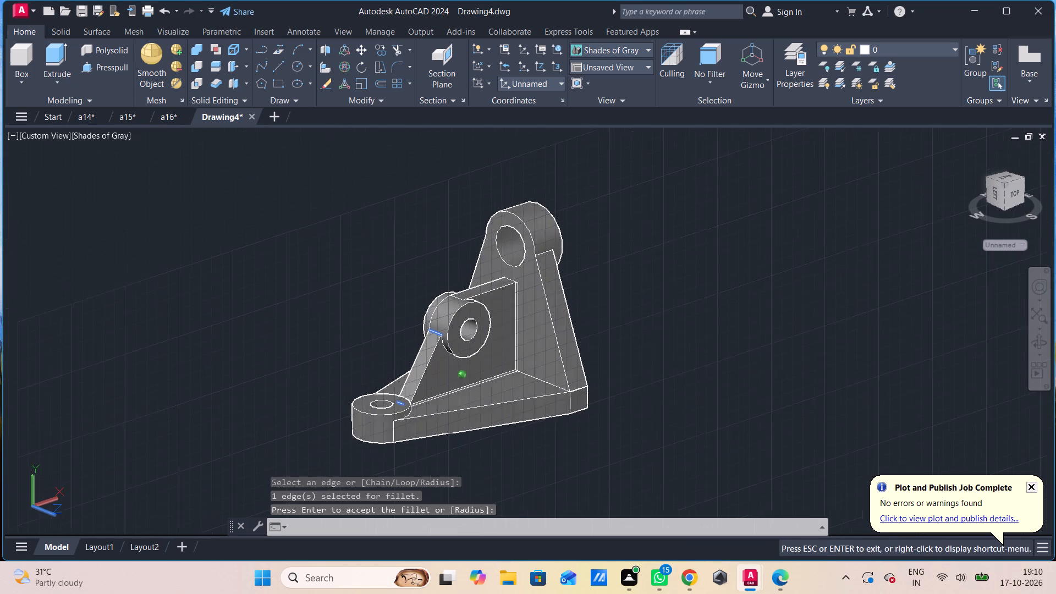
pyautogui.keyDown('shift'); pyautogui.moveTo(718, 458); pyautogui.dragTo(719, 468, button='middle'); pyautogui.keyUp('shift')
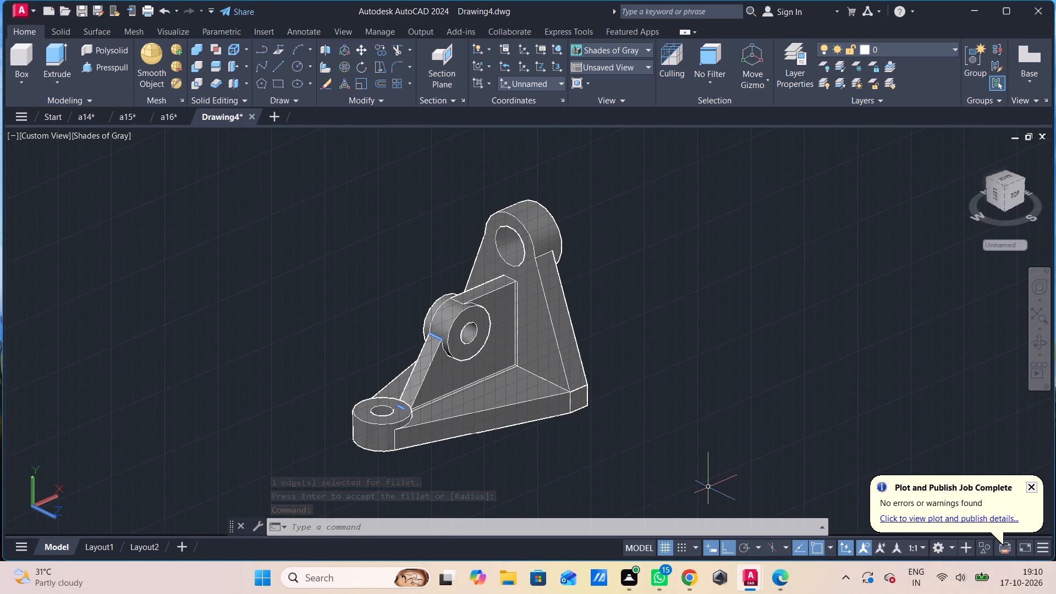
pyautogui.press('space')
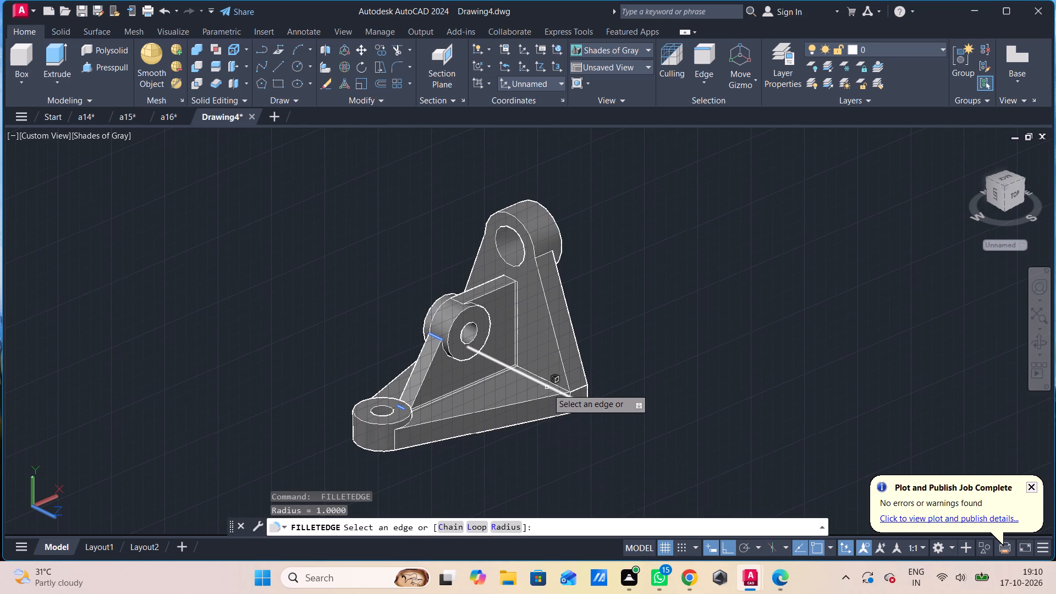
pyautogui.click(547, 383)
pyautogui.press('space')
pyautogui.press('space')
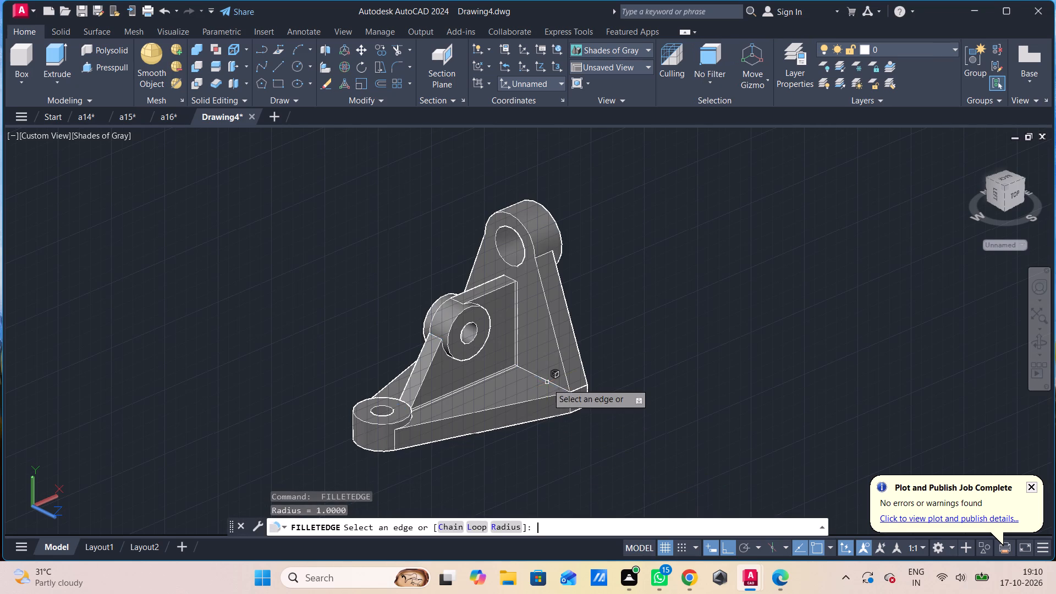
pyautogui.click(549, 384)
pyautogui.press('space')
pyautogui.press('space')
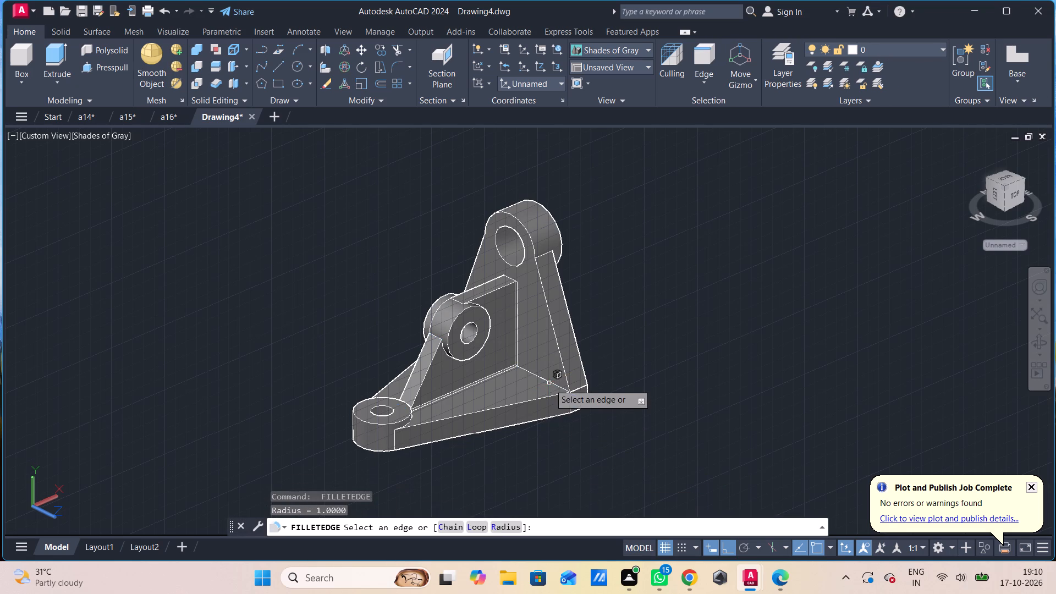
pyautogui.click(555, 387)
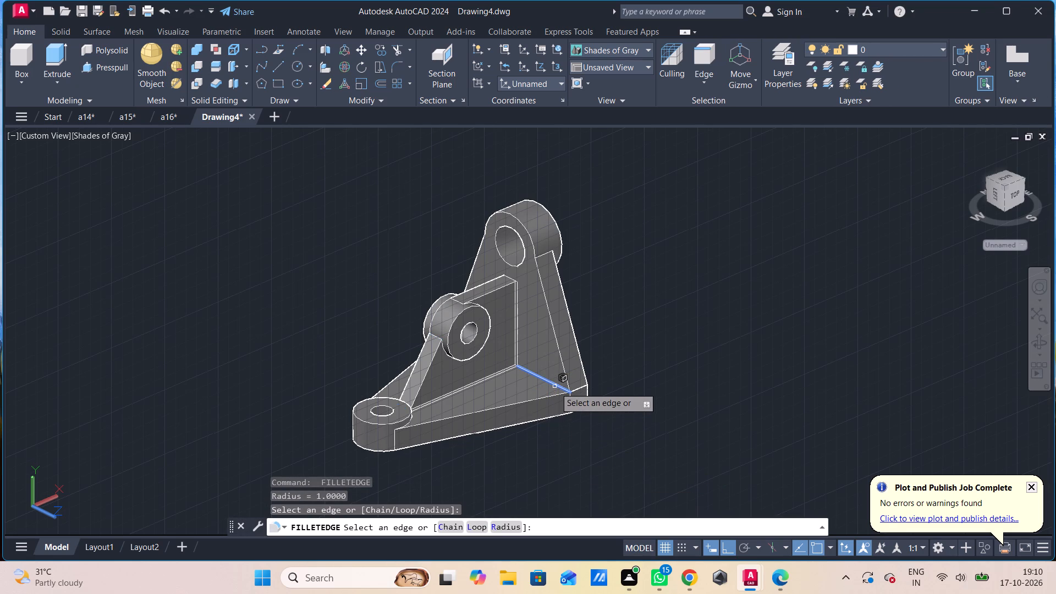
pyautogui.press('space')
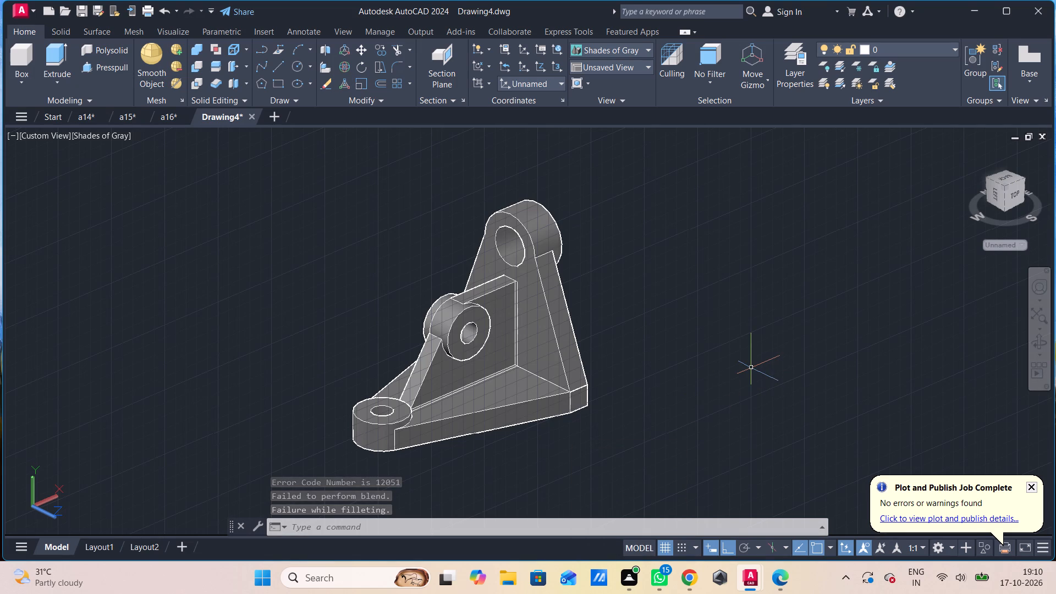
# Save the drawing as a17 in the CAD folder.
pyautogui.scroll(-1, 751, 369)
pyautogui.moveTo(739, 351); pyautogui.dragTo(725, 336, button='middle')
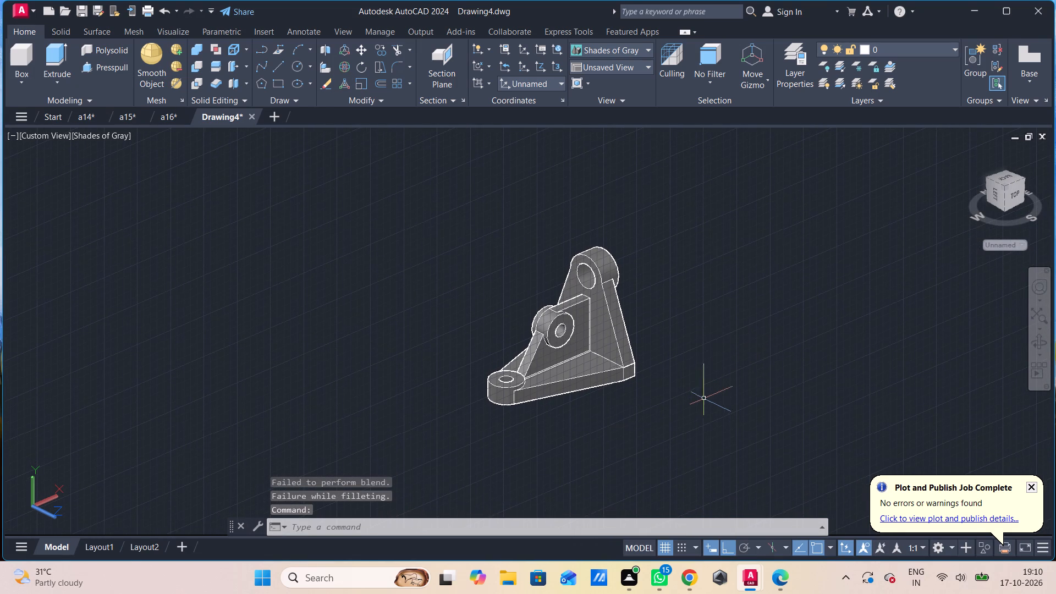
pyautogui.hotkey('ctrl', 's')
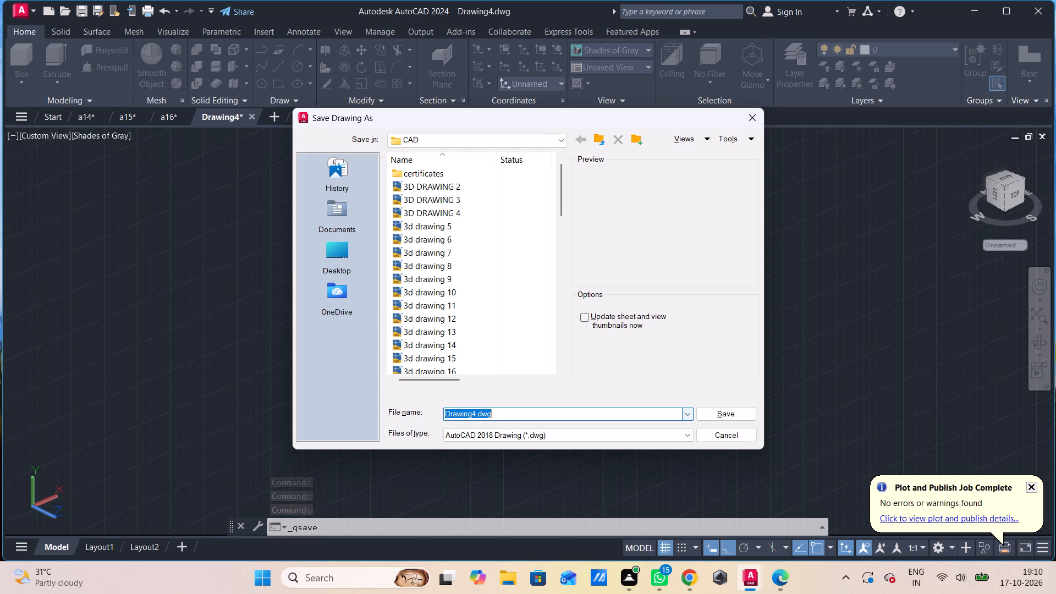
pyautogui.press('a')
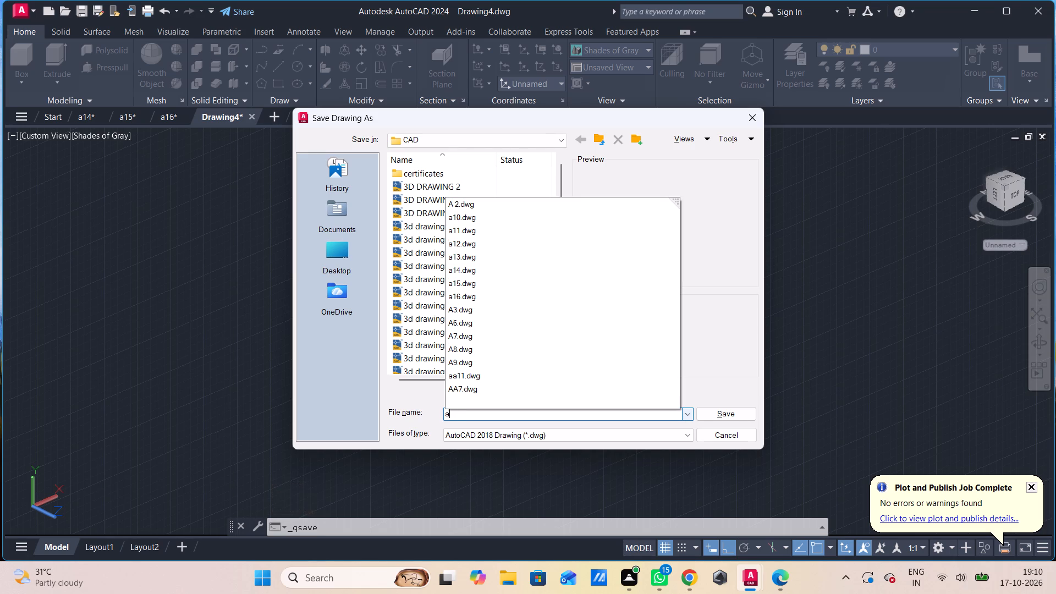
pyautogui.press('1')
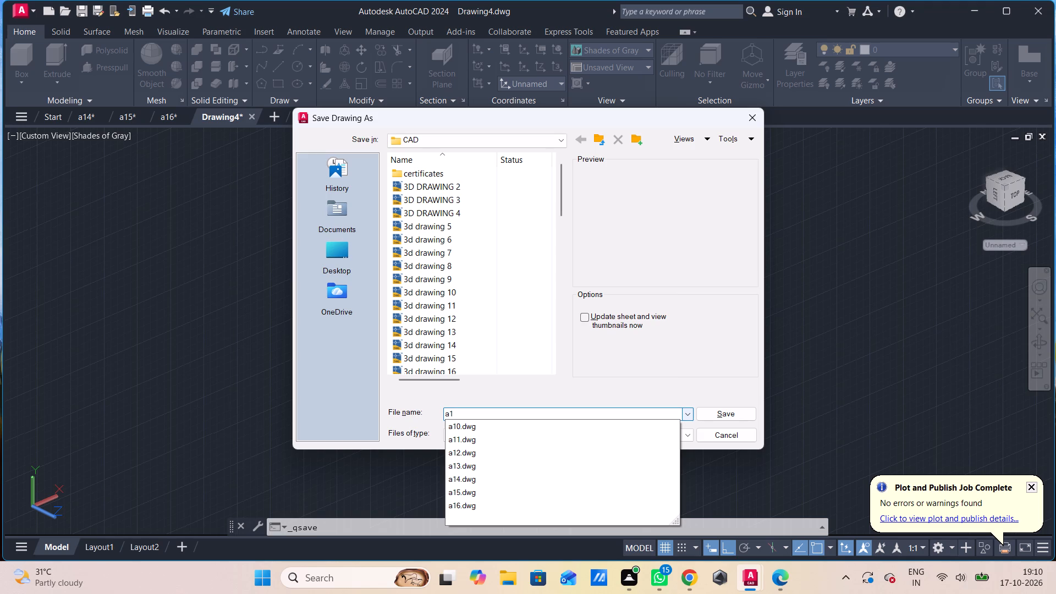
pyautogui.press('7')
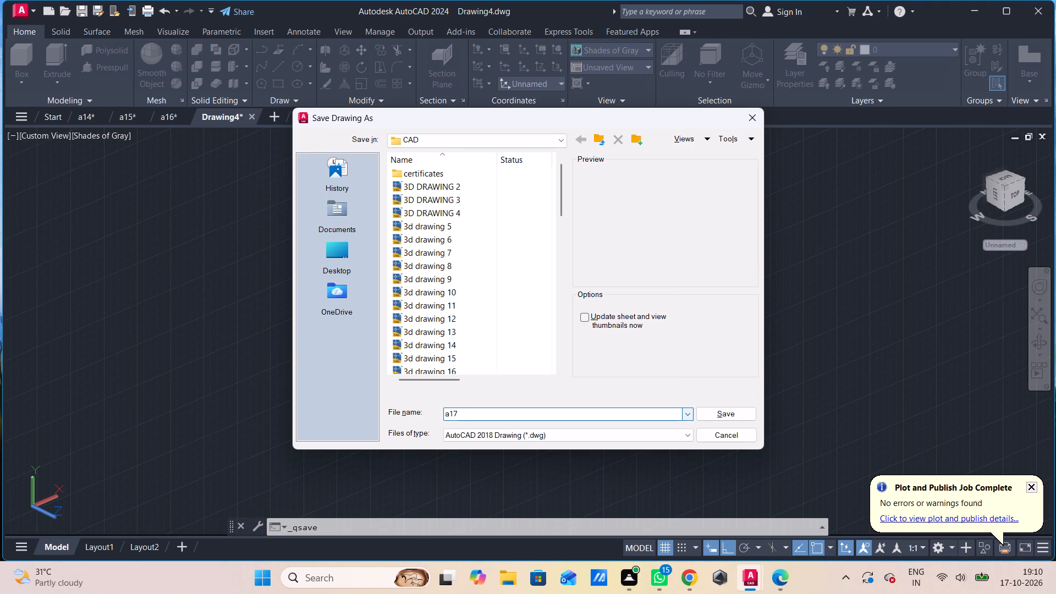
pyautogui.press('Return')
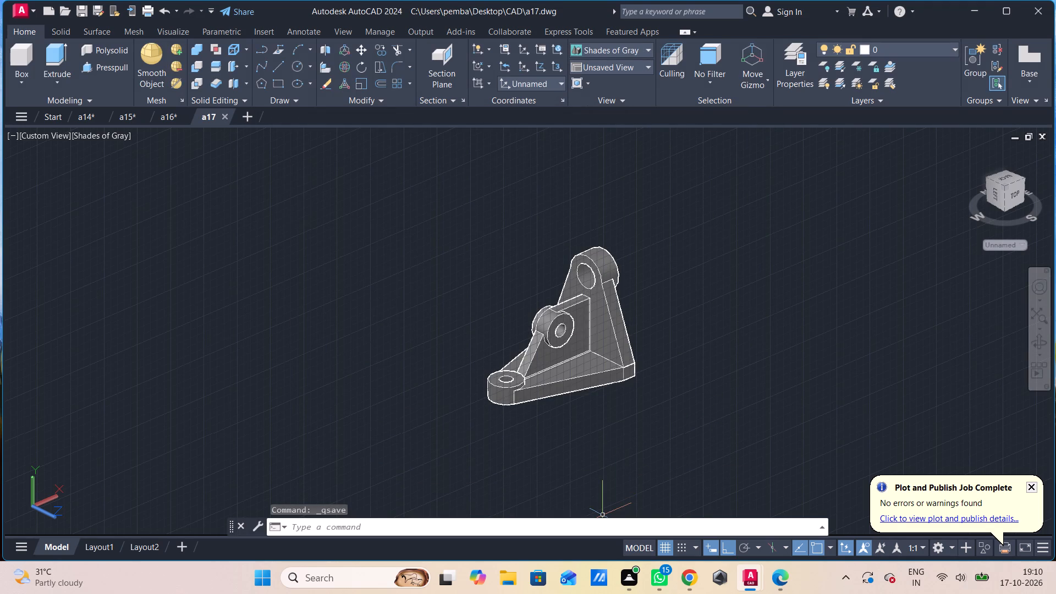
# Set up a single-sheet plot with the AutoCAD PDF (High Quality Print).pc3 plotter and the plot centred on the paper.
pyautogui.hotkey('ctrl', 'p')
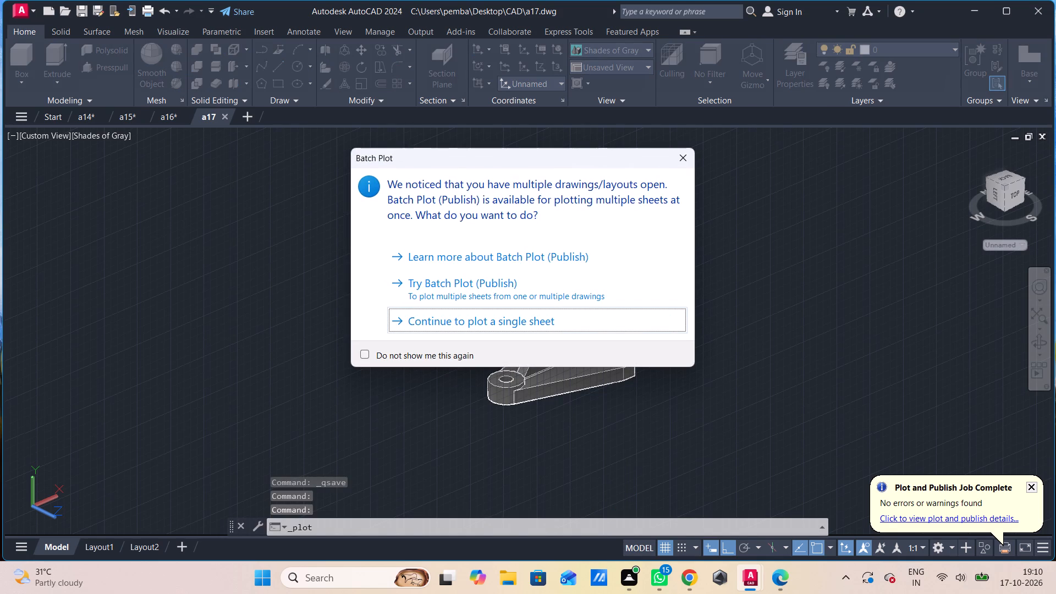
pyautogui.click(685, 156)
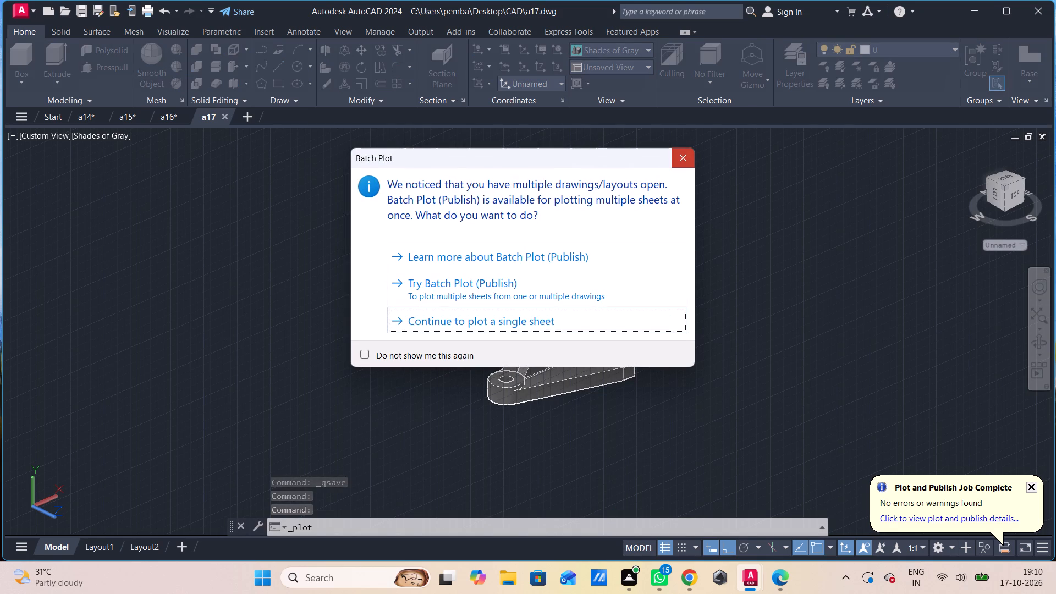
pyautogui.click(452, 204)
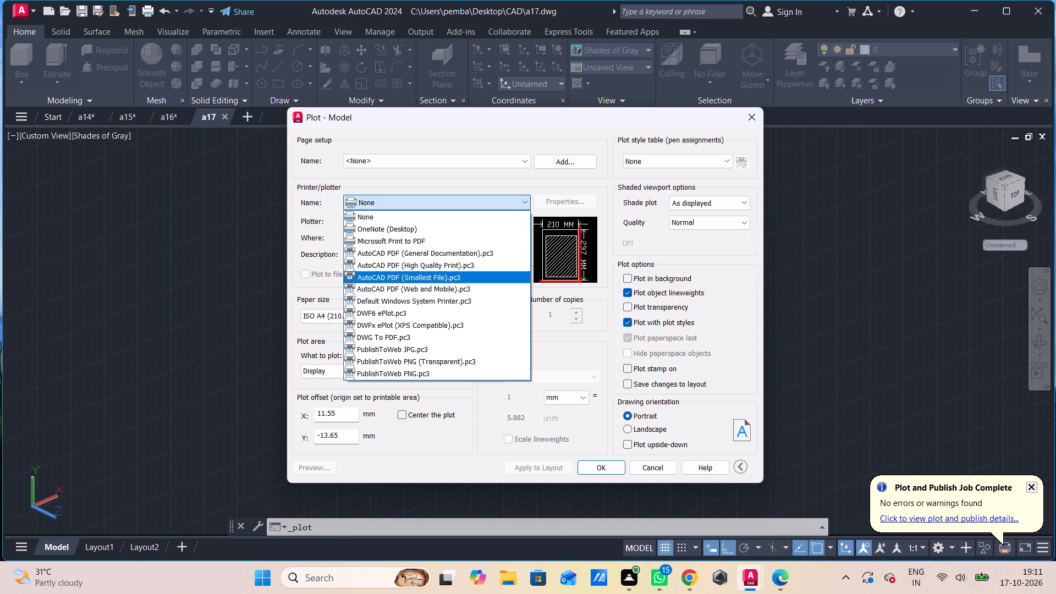
pyautogui.click(453, 266)
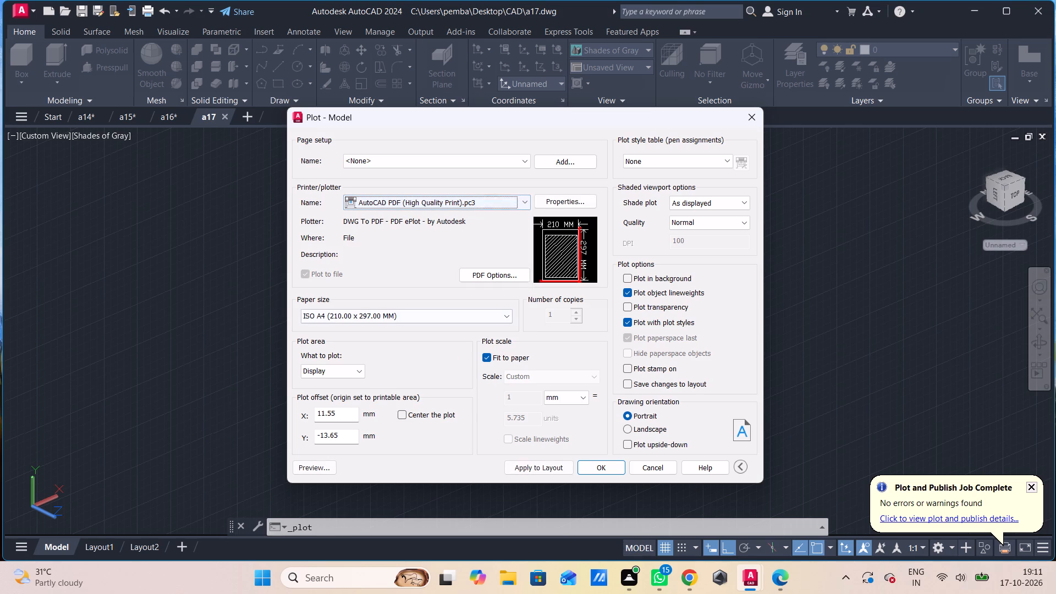
pyautogui.click(401, 417)
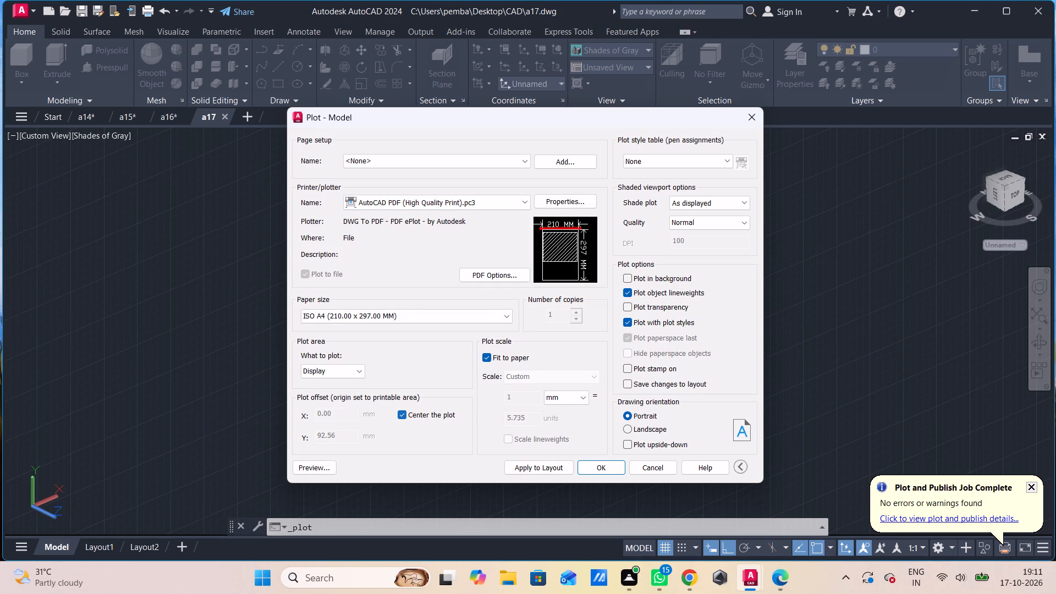
pyautogui.click(402, 416)
pyautogui.click(405, 417)
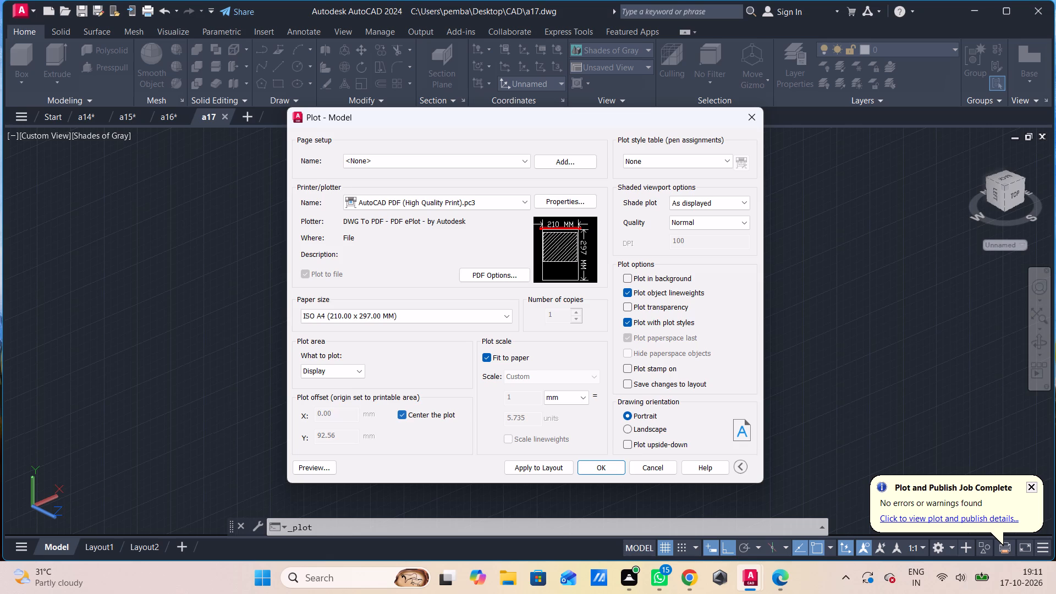
pyautogui.click(405, 417)
pyautogui.click(405, 417)
pyautogui.click(405, 417)
pyautogui.click(405, 417)
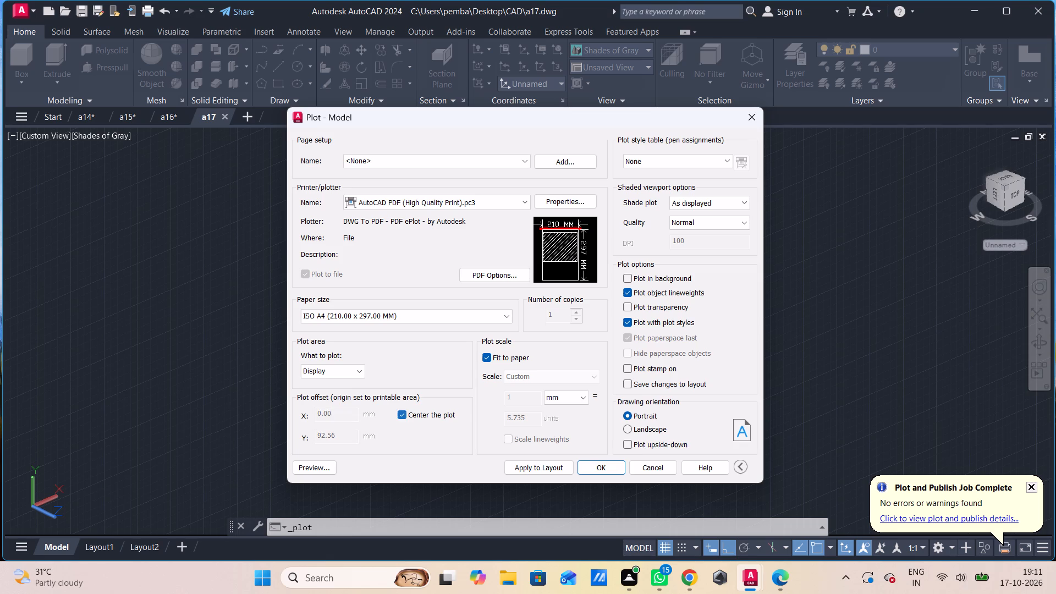
pyautogui.click(405, 417)
pyautogui.click(405, 417)
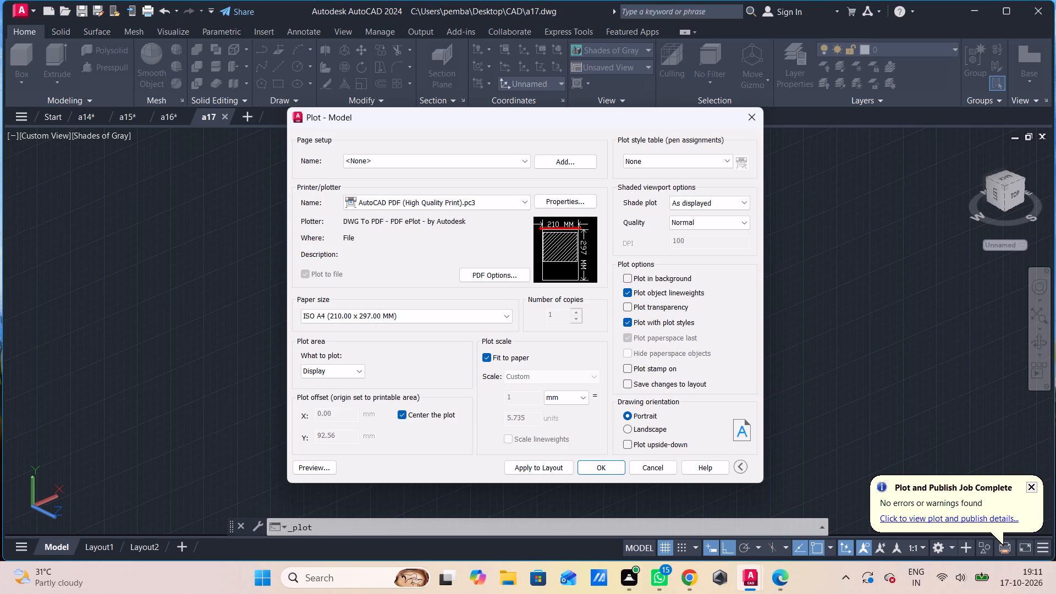
# Set the plot area to a window enclosing the whole bracket with some margin around it.
pyautogui.click(359, 372)
pyautogui.click(353, 405)
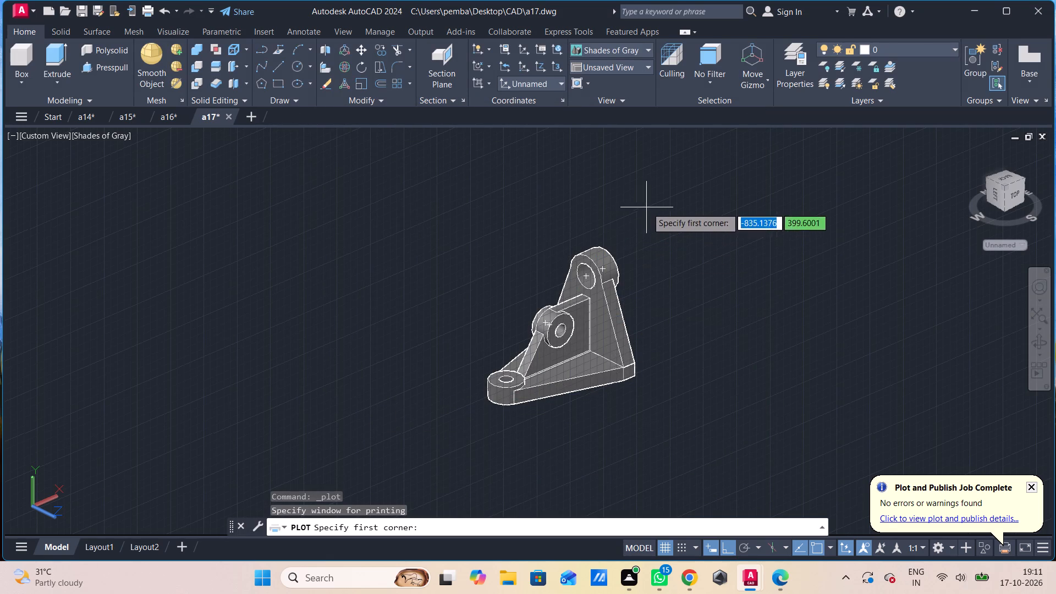
pyautogui.click(664, 183)
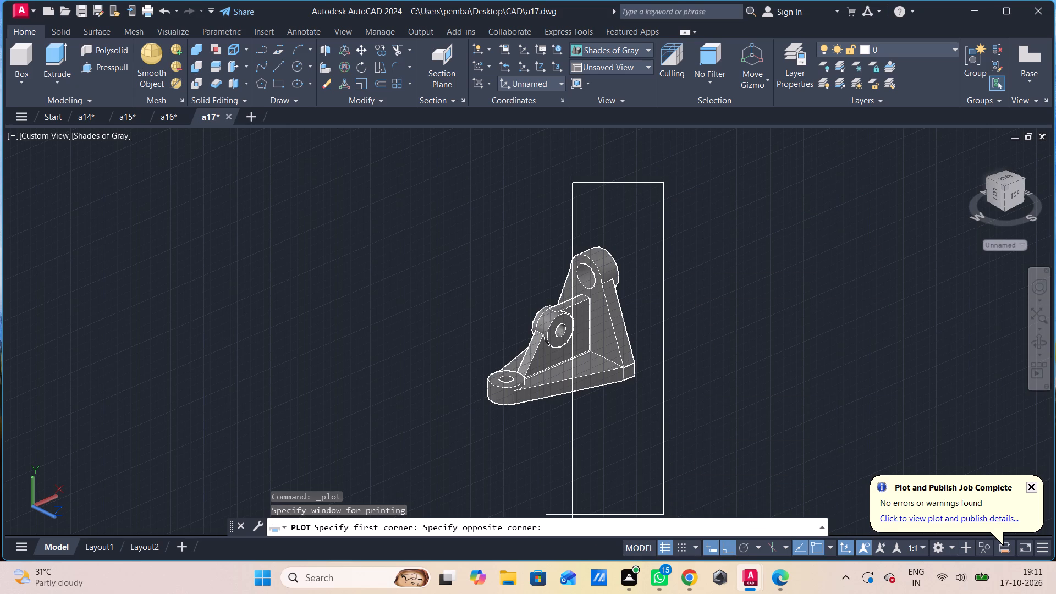
pyautogui.click(447, 464)
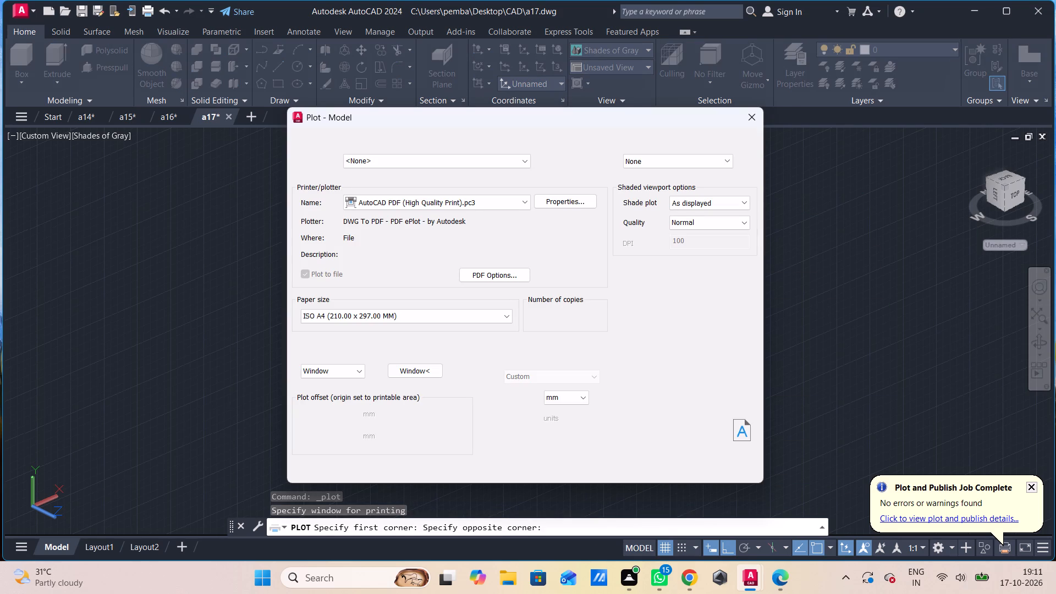
# Preview the plot, output it as a17-Model.pdf in the CAD folder, and close the PDF viewer.
pyautogui.click(322, 466)
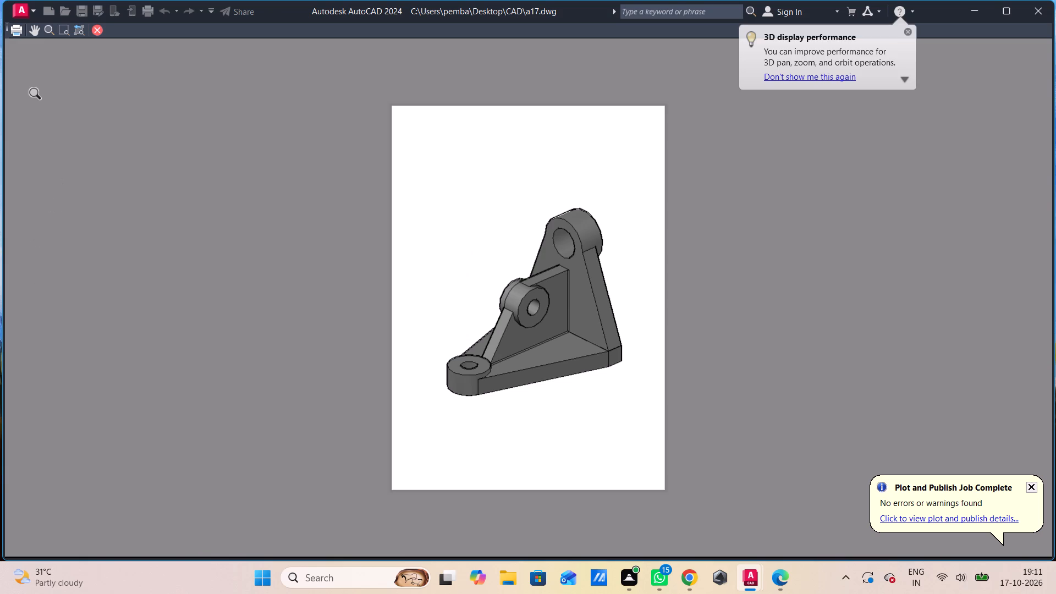
pyautogui.click(18, 29)
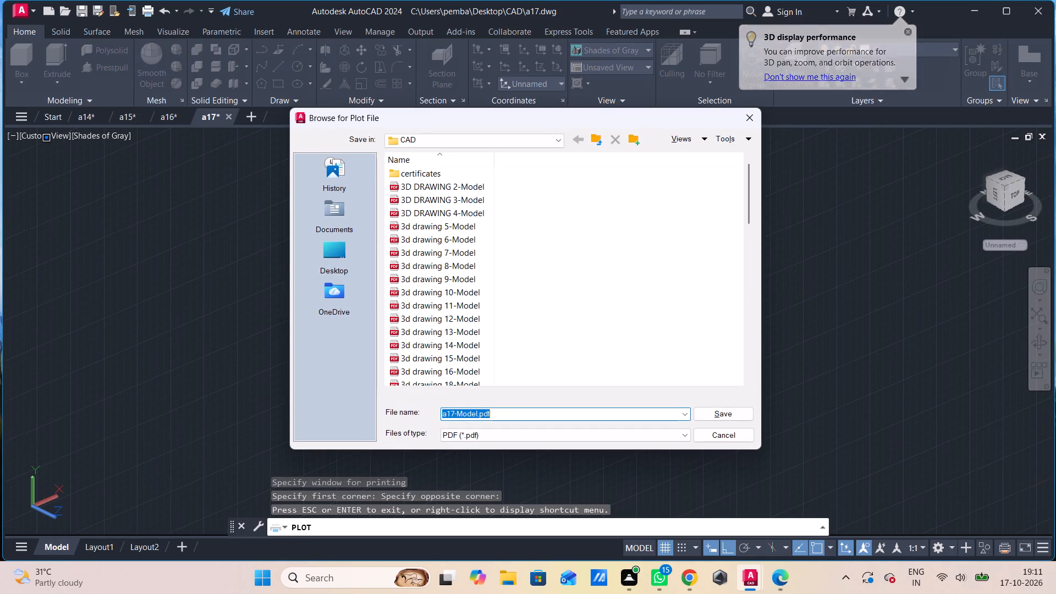
pyautogui.press('Return')
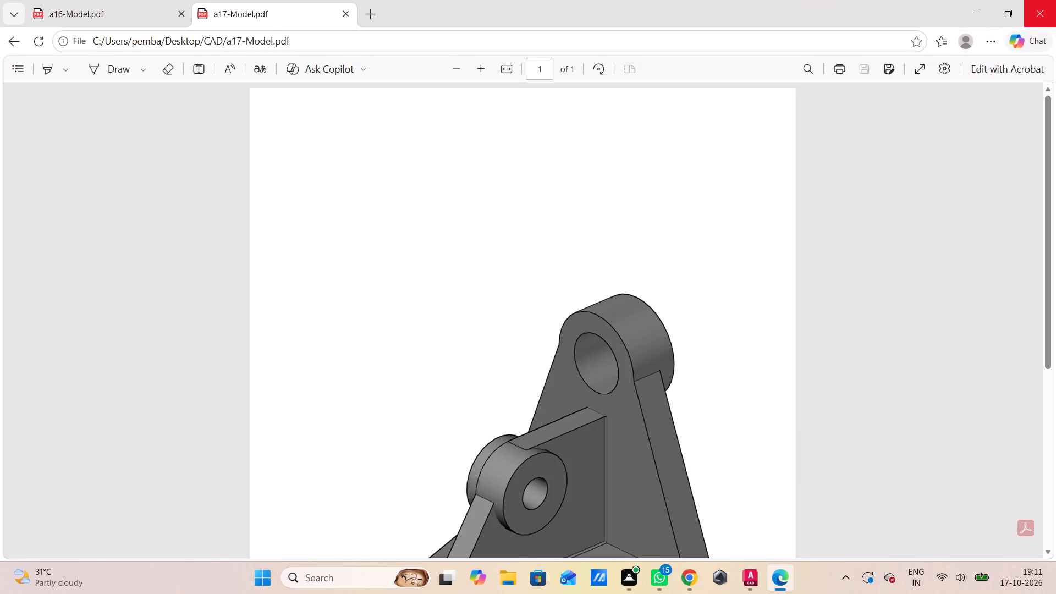
pyautogui.click(1049, 8)
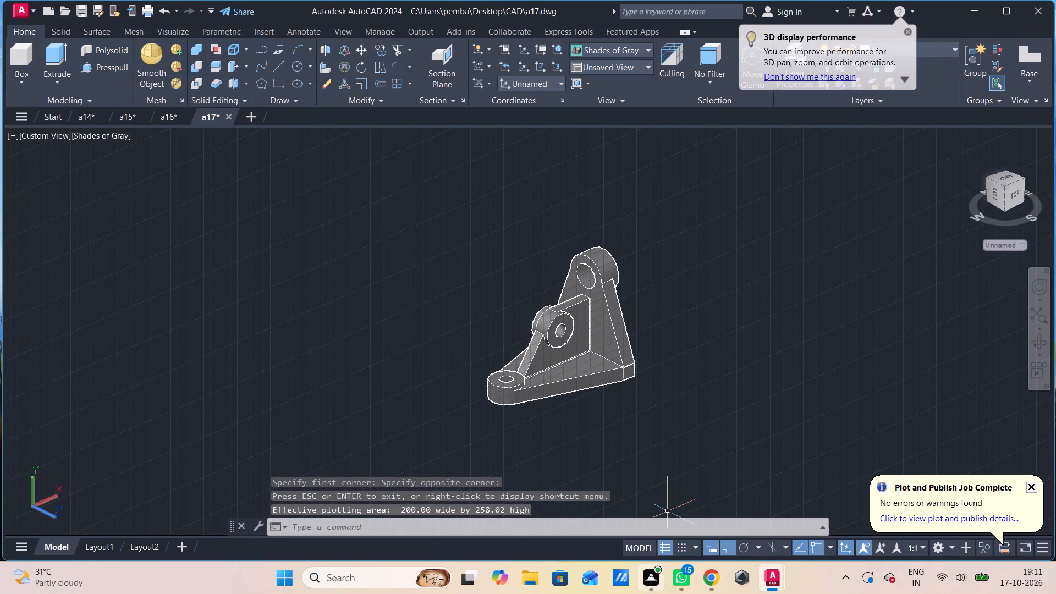
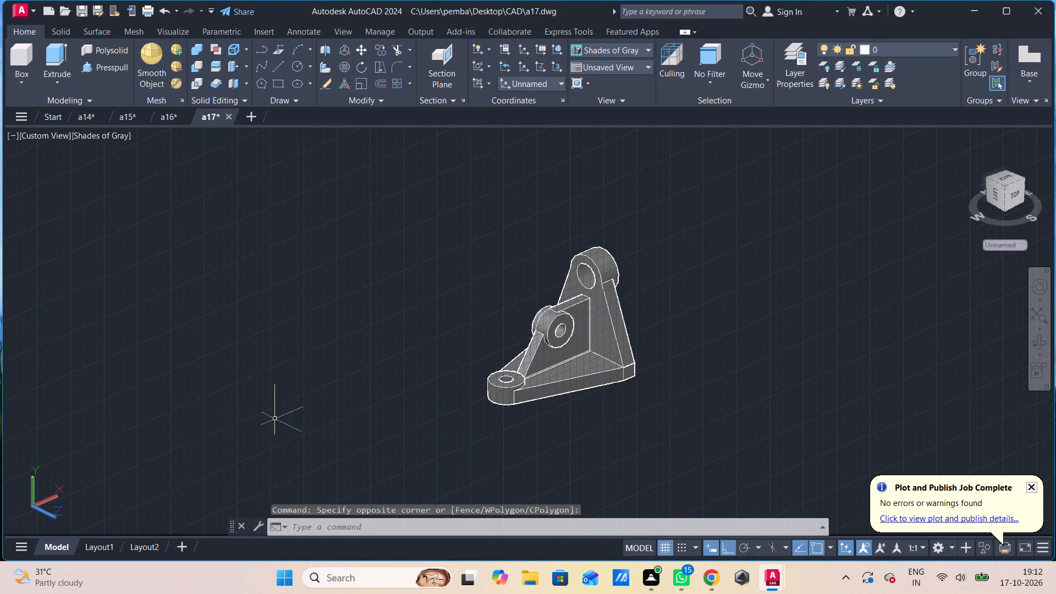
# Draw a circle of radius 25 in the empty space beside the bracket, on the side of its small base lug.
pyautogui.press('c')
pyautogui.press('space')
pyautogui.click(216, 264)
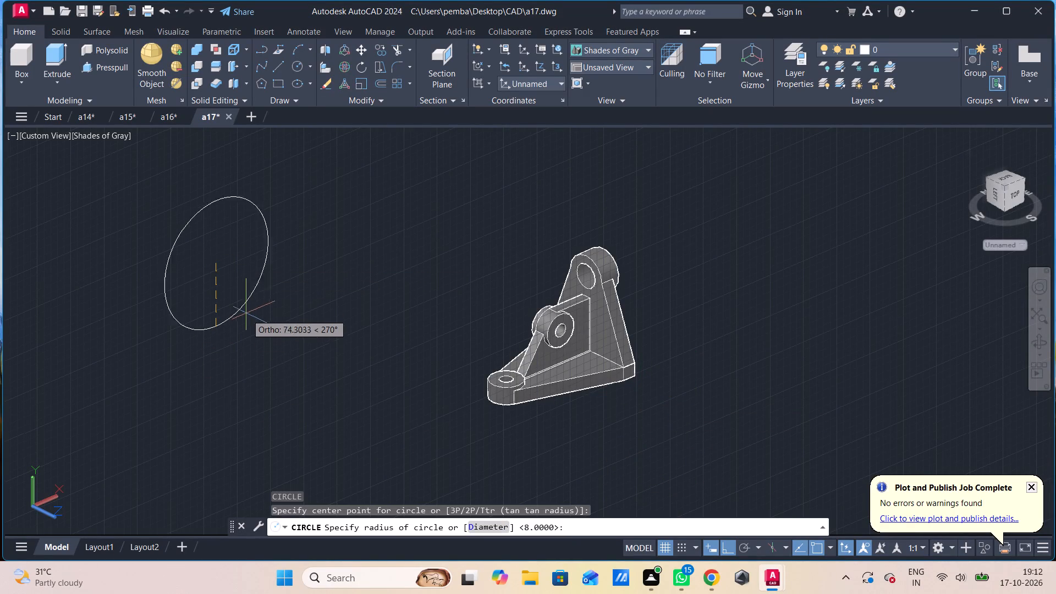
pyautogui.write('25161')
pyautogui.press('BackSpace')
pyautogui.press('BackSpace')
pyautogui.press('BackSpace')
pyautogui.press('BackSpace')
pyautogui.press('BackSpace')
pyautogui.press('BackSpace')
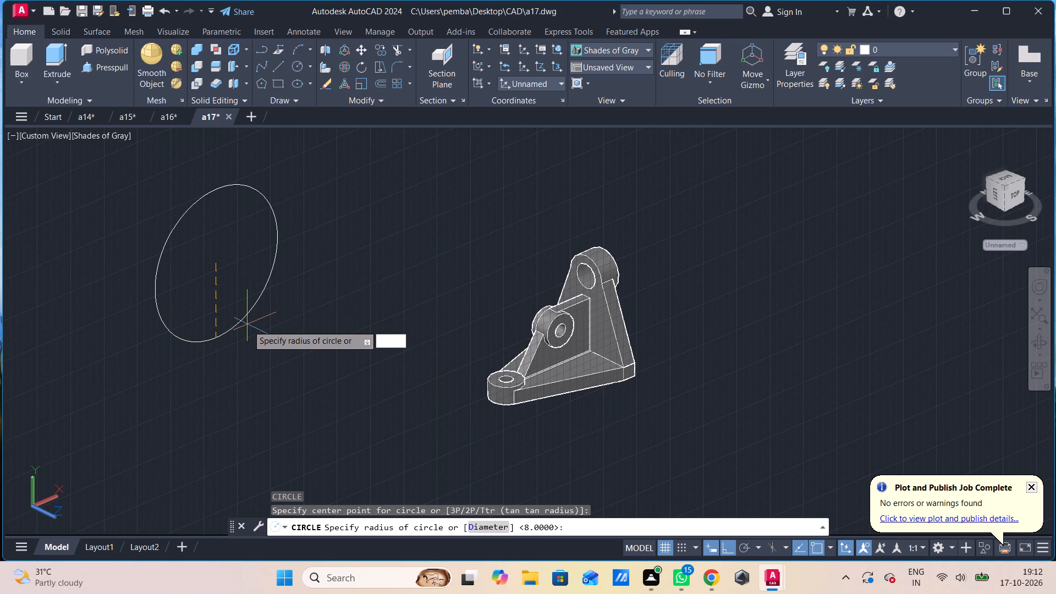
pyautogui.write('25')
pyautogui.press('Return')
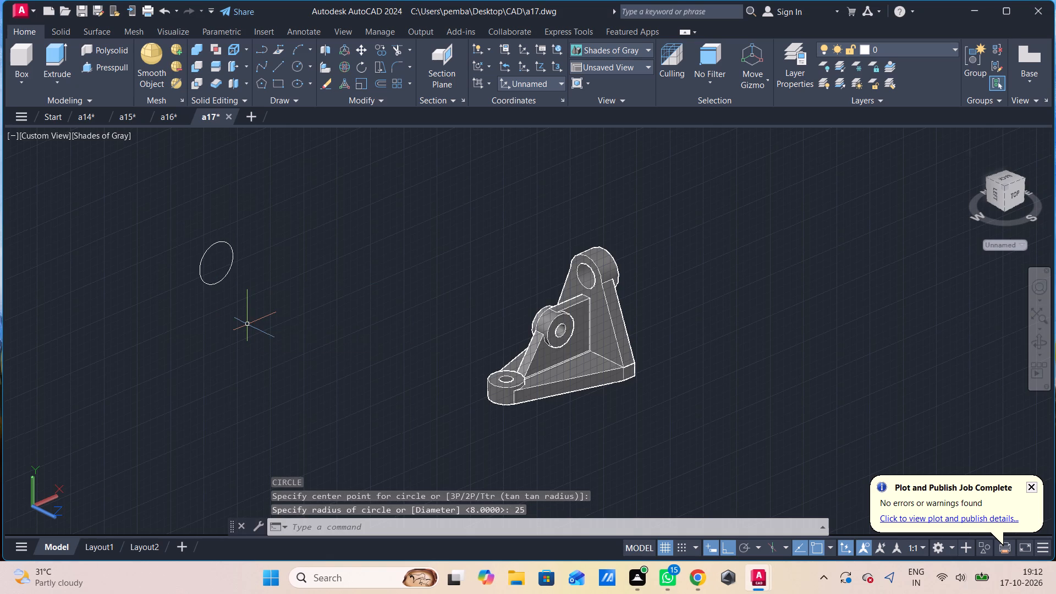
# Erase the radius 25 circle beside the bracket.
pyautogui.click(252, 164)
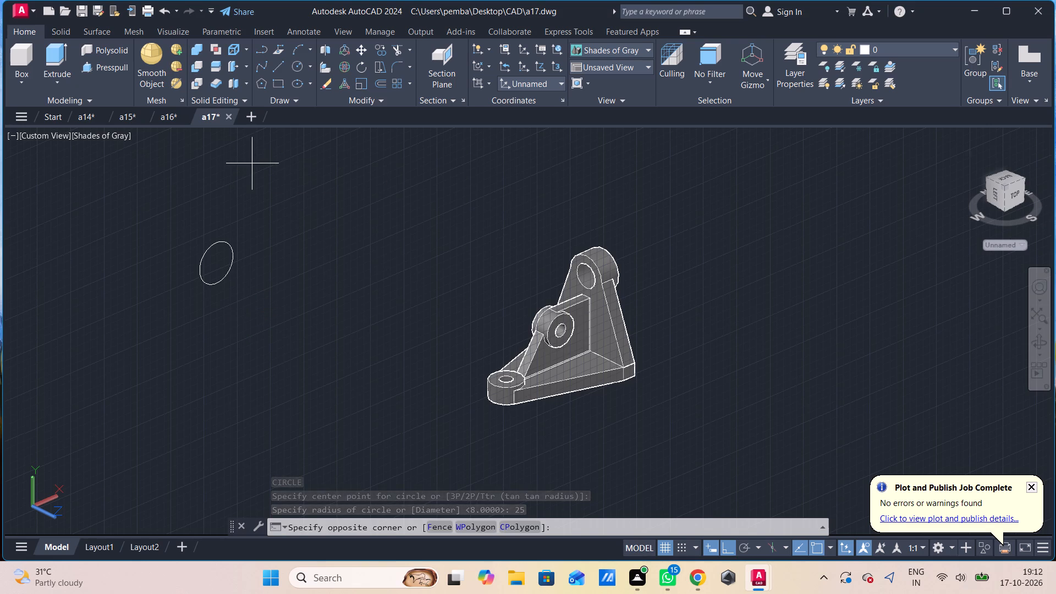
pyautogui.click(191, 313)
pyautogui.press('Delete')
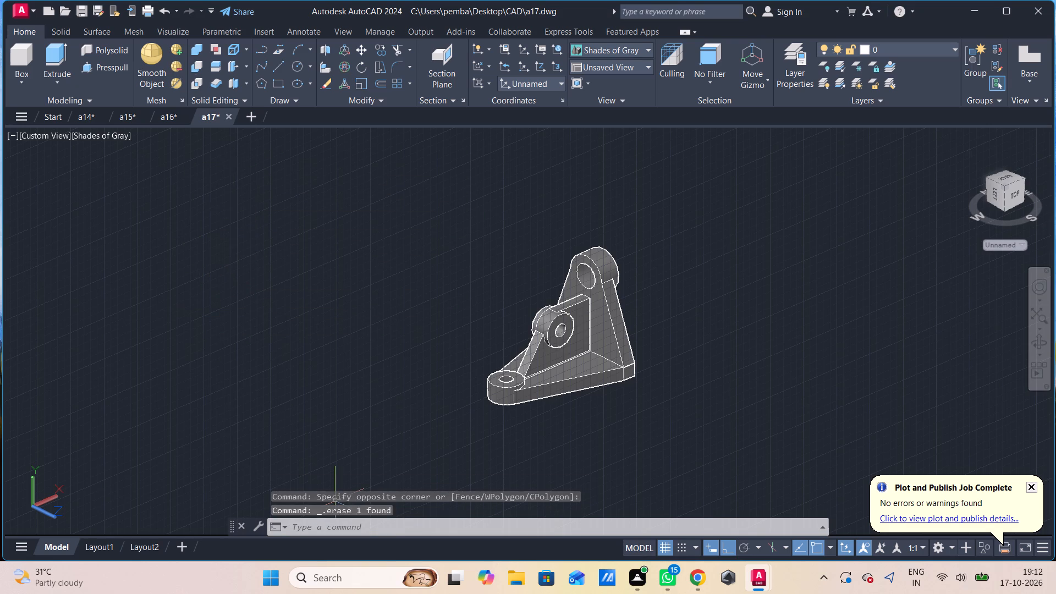
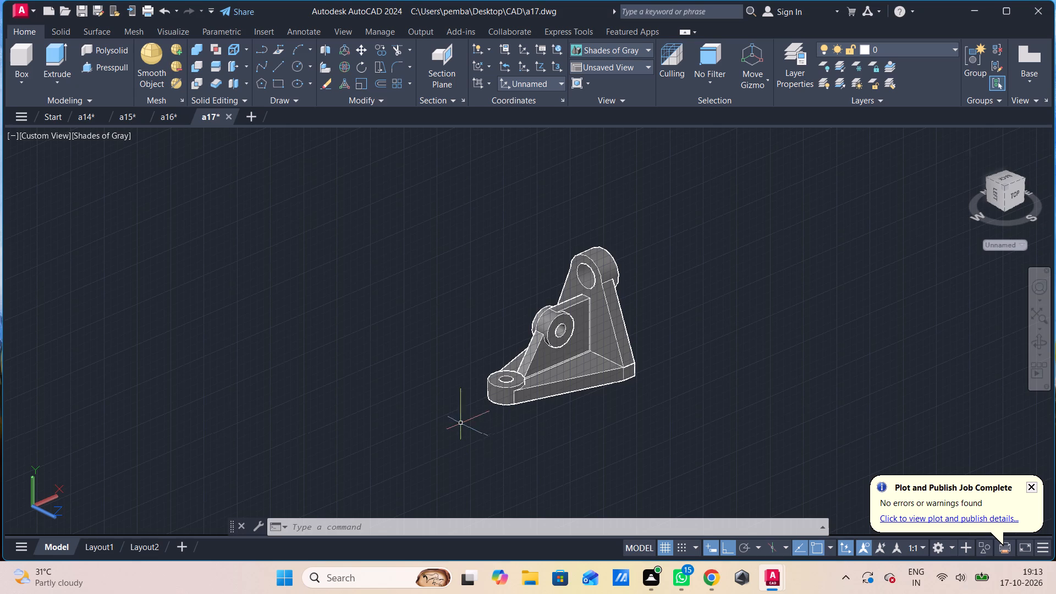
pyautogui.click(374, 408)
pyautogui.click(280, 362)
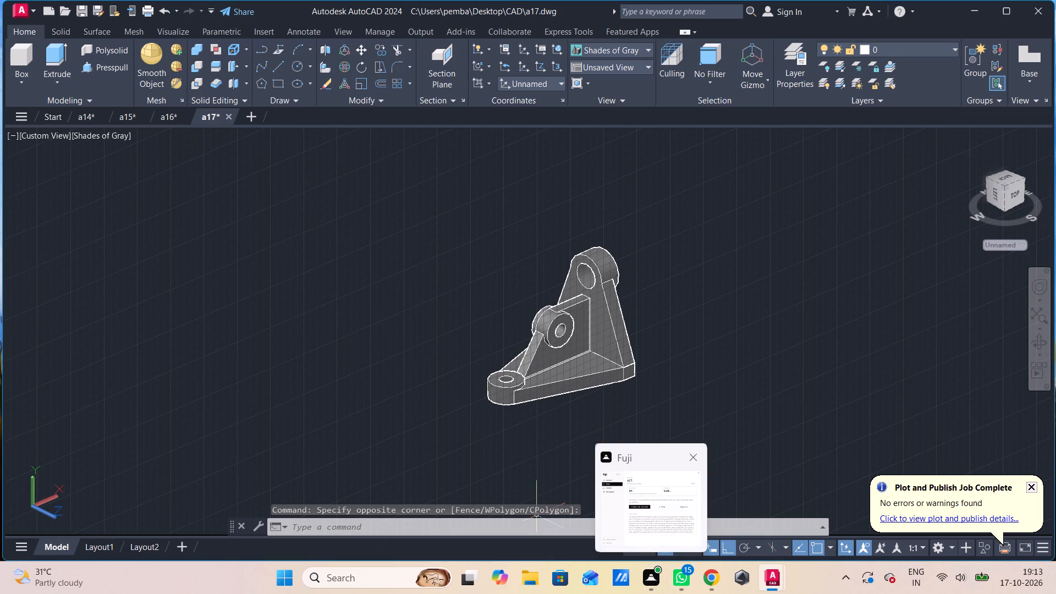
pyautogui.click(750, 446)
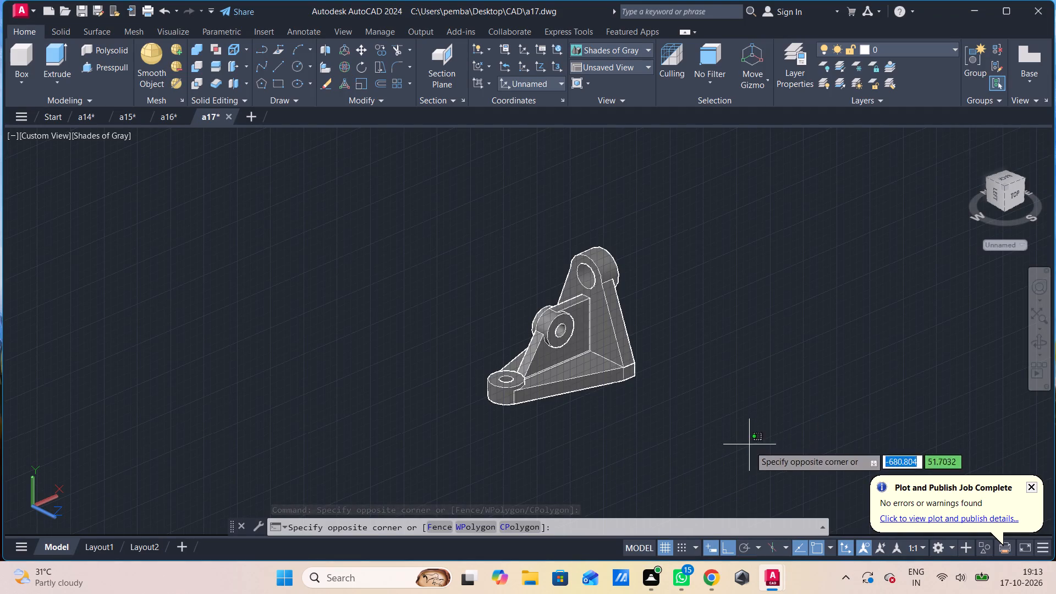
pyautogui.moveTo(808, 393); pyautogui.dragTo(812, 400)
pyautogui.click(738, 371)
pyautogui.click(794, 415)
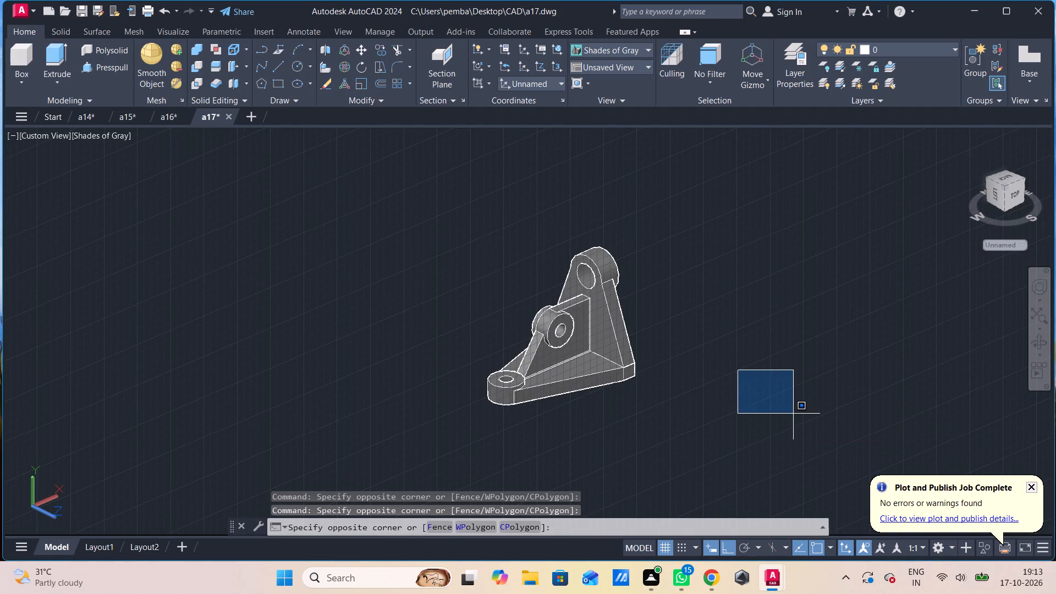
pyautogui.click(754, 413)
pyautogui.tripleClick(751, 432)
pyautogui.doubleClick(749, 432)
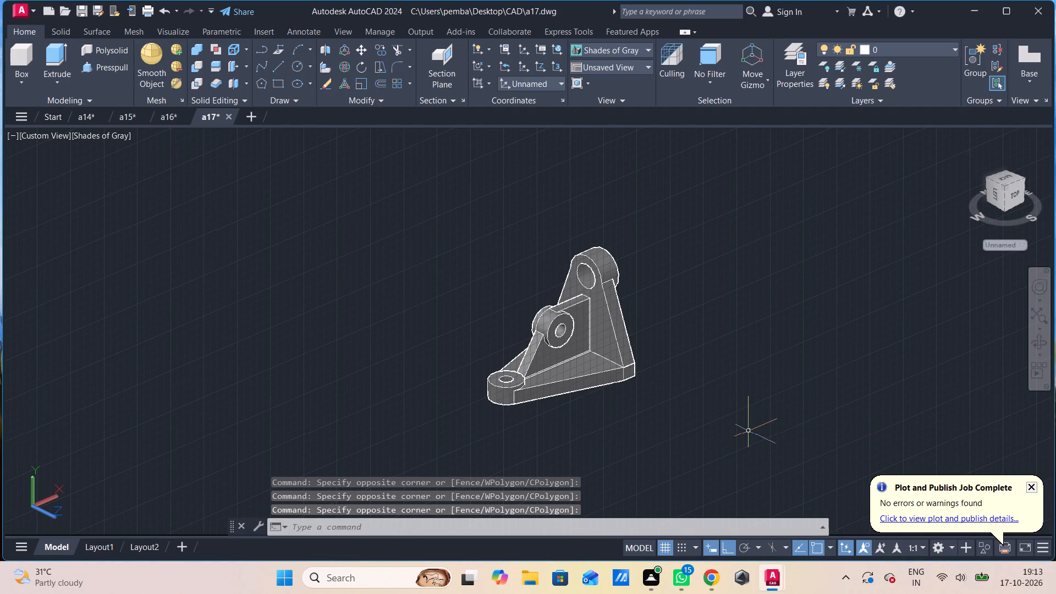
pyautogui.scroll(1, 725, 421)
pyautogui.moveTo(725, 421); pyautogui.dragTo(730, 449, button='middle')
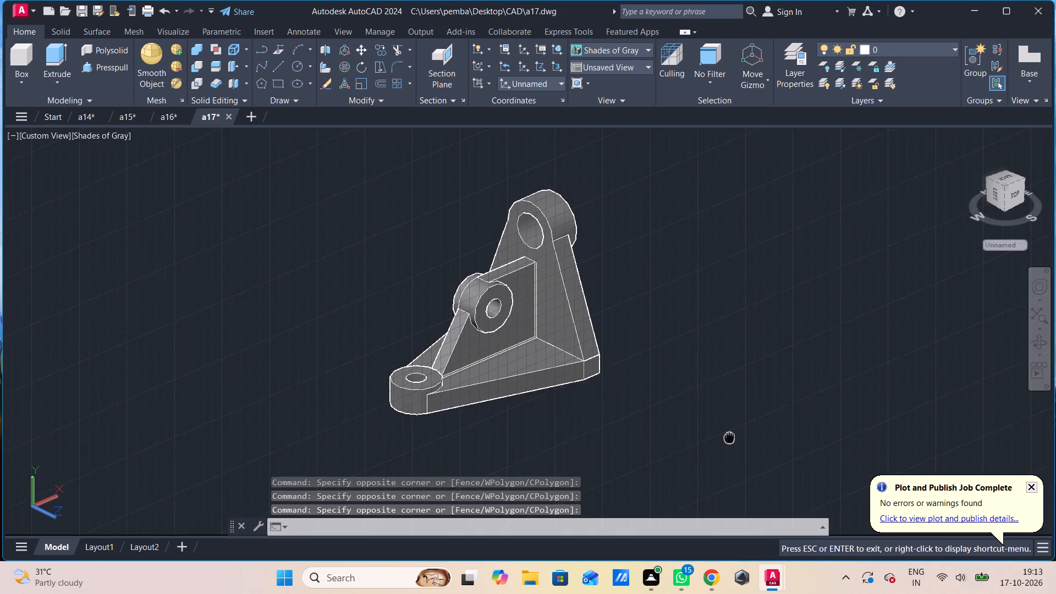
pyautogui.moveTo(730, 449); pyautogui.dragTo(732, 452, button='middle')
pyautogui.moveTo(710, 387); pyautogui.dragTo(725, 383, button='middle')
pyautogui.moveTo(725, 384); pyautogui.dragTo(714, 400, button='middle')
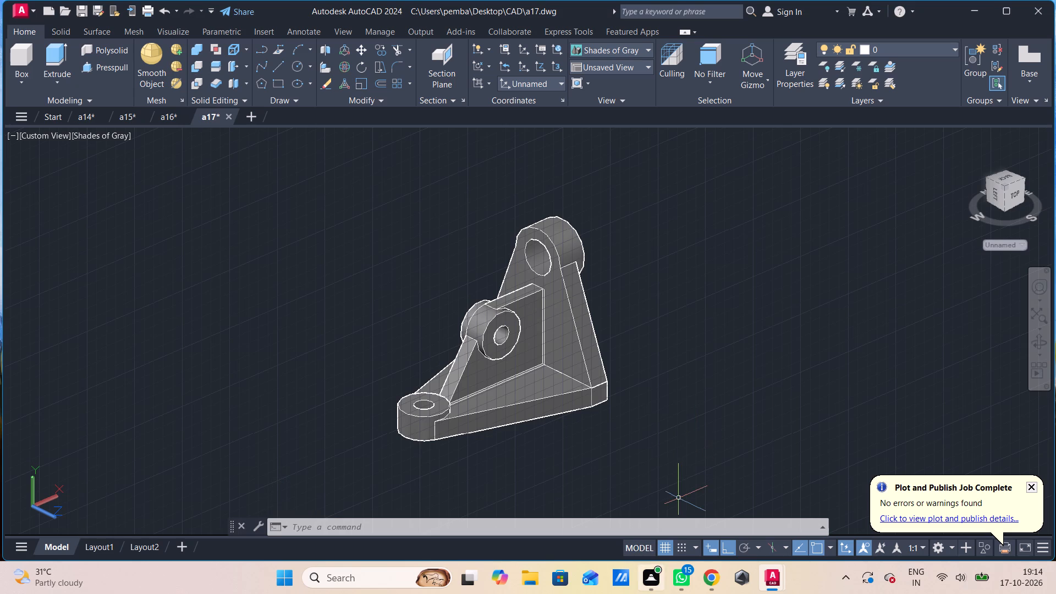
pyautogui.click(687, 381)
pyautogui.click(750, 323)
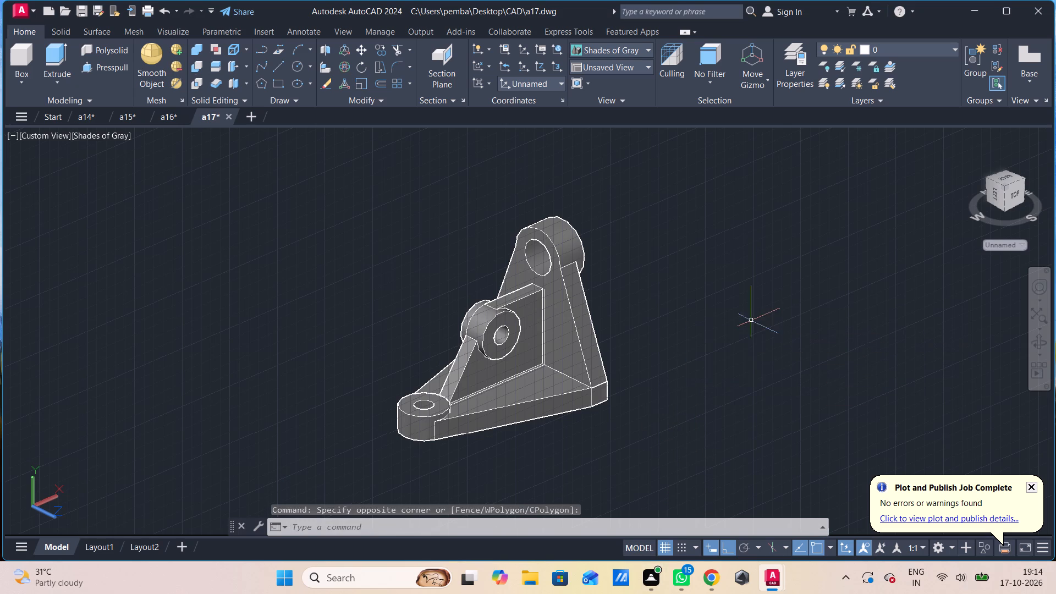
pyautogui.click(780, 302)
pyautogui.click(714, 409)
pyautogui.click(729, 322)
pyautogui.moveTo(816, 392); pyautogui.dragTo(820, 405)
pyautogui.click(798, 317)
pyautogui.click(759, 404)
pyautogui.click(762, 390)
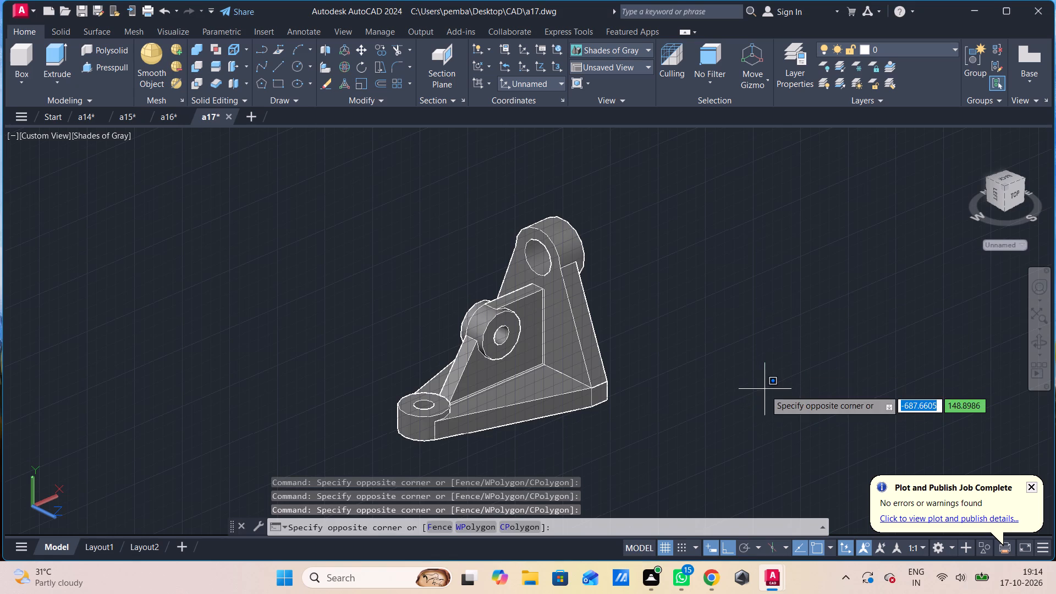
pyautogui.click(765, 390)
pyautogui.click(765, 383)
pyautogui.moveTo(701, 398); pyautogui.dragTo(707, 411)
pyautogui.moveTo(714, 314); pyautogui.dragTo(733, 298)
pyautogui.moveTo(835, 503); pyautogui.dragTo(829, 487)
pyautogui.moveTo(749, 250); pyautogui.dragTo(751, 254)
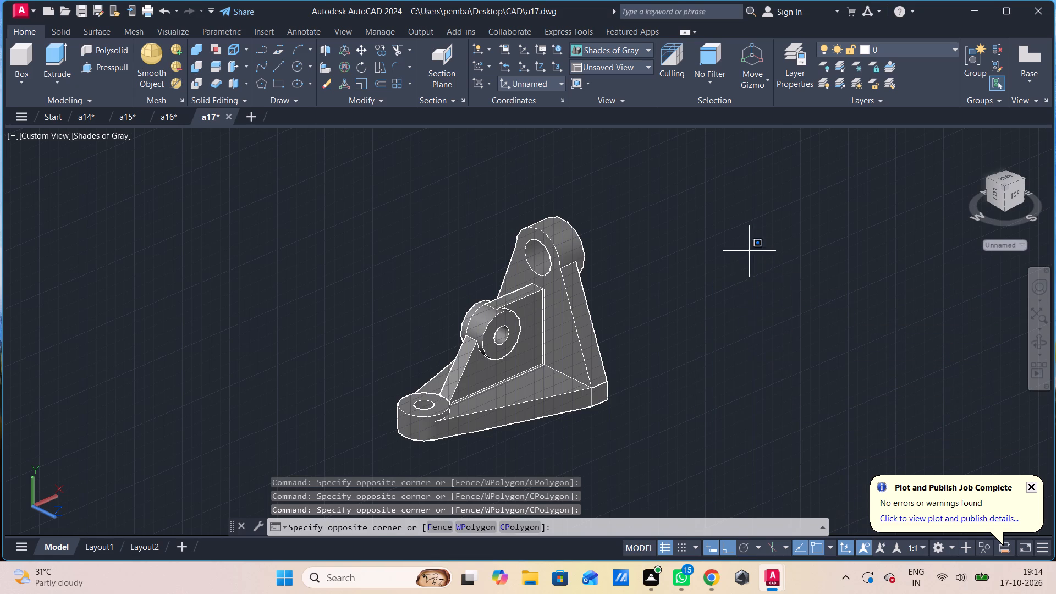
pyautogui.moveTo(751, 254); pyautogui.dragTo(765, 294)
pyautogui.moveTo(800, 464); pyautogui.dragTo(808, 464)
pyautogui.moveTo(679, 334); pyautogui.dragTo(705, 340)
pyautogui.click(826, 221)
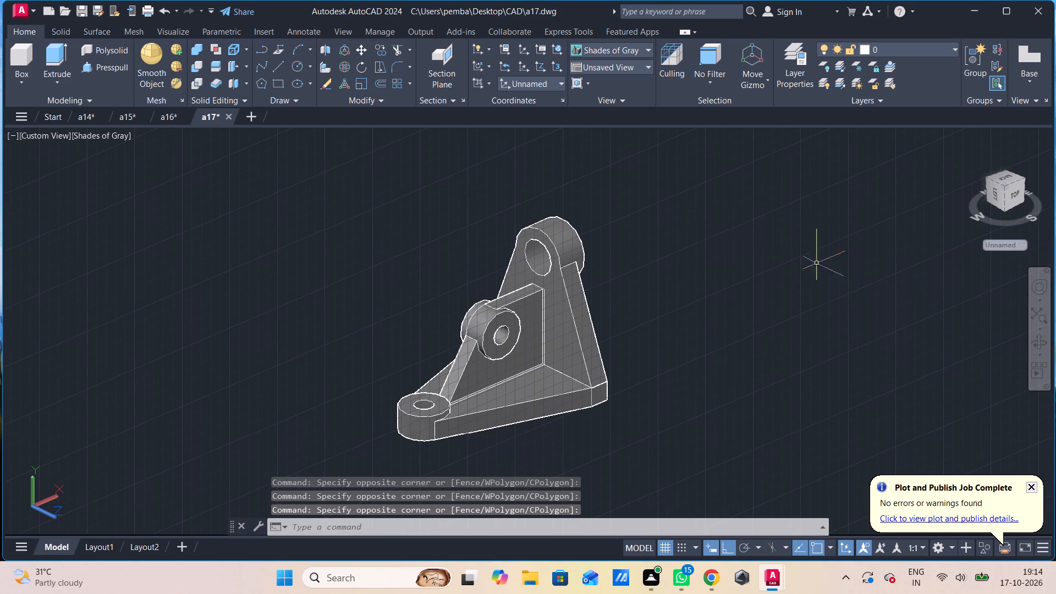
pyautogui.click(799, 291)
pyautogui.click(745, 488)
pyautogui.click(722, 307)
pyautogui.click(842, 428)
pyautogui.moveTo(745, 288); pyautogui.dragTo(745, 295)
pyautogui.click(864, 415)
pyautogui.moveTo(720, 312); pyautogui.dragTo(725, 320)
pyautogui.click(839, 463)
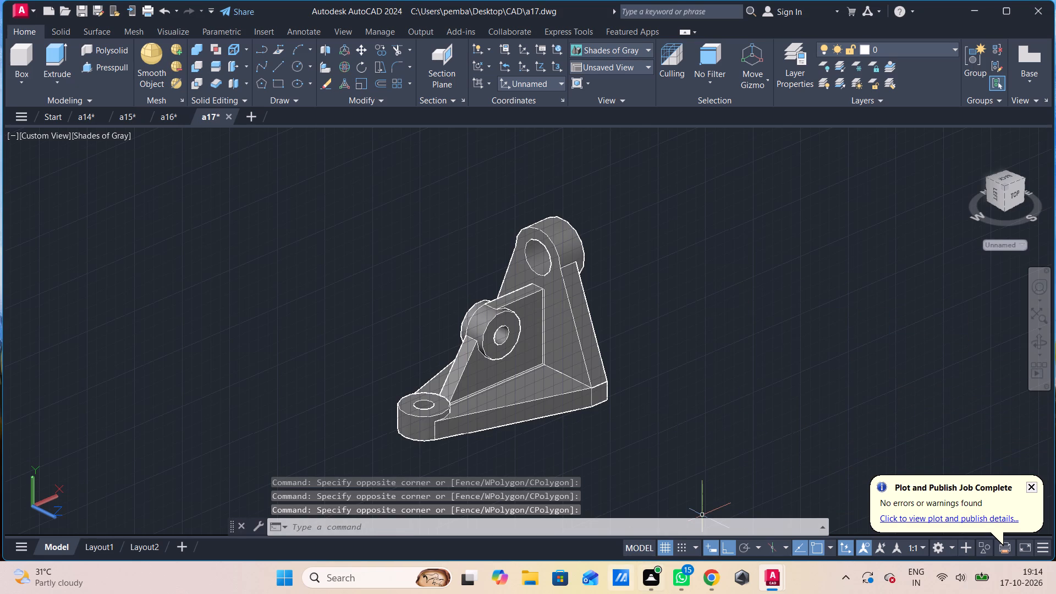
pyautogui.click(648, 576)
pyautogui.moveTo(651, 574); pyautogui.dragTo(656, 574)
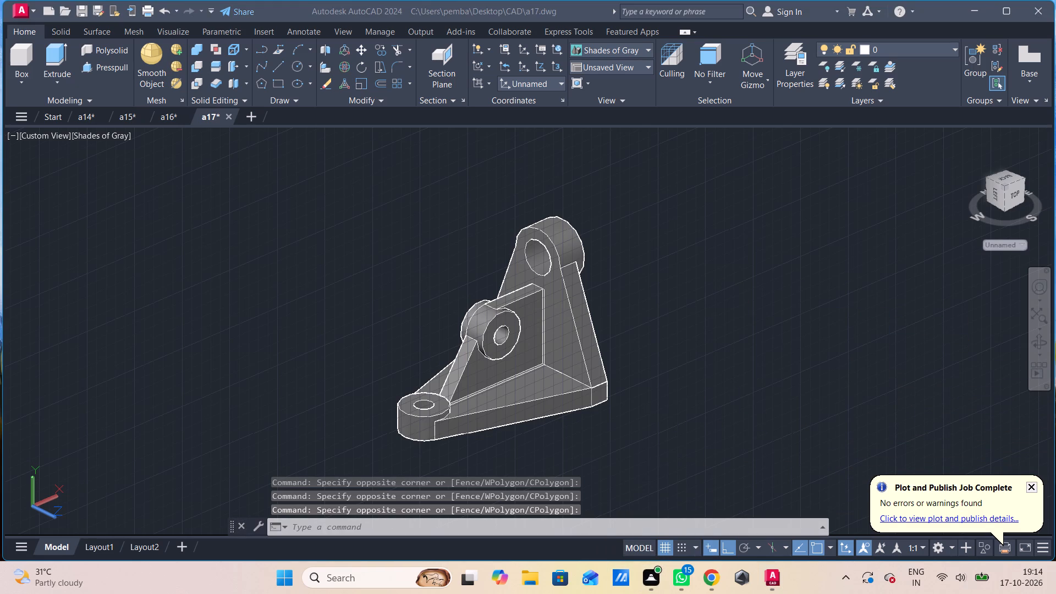